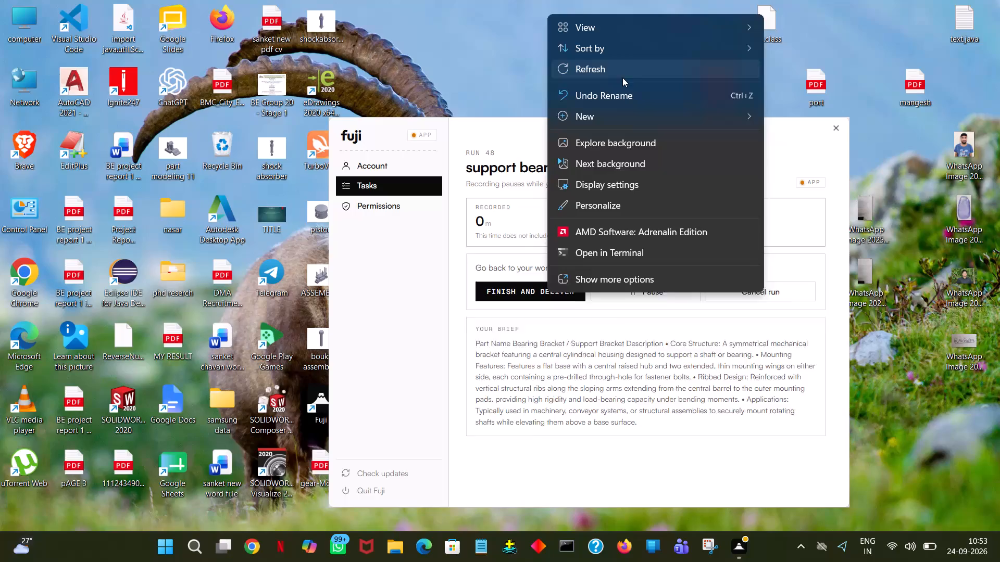
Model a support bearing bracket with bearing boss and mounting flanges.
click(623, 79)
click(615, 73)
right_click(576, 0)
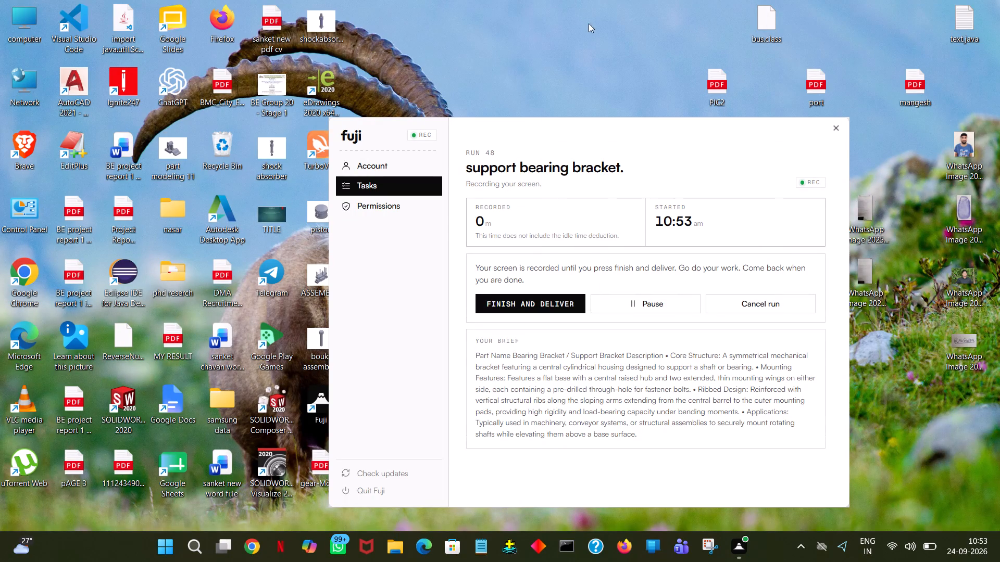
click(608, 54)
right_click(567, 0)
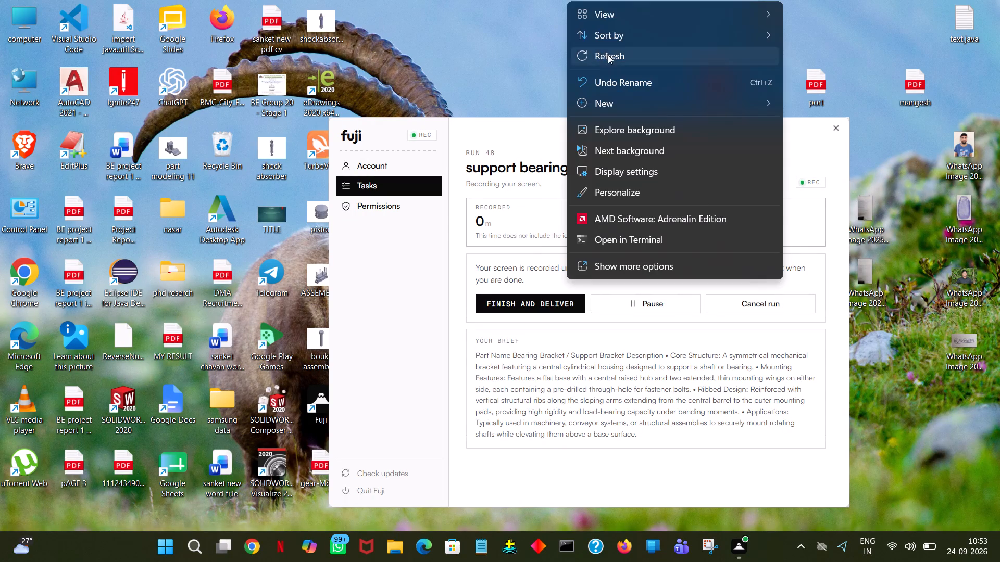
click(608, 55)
Launch SOLIDWORKS 2020 and create a new part document, clearing any notification that covers the workspace.
double_click(130, 402)
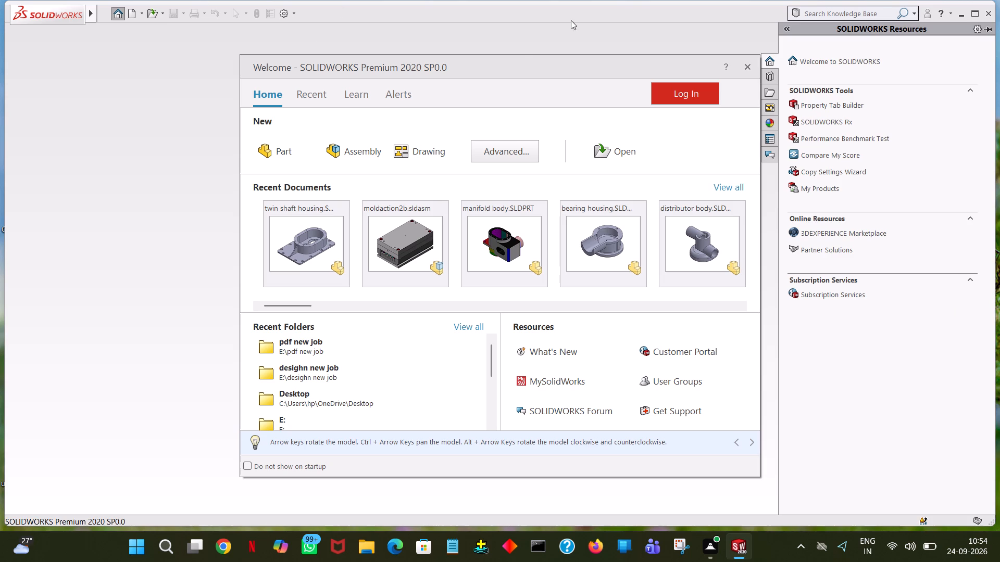
double_click(267, 158)
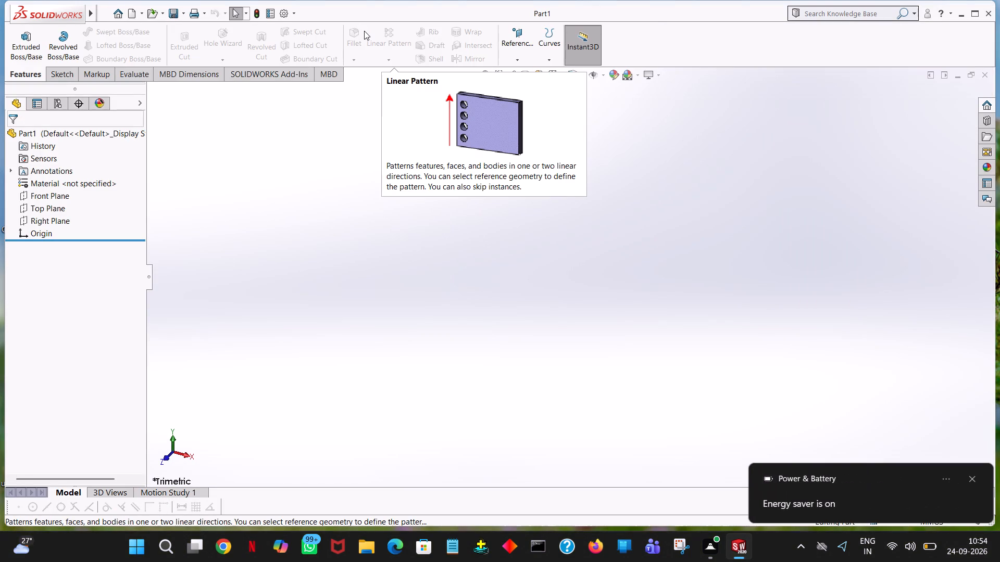
click(973, 481)
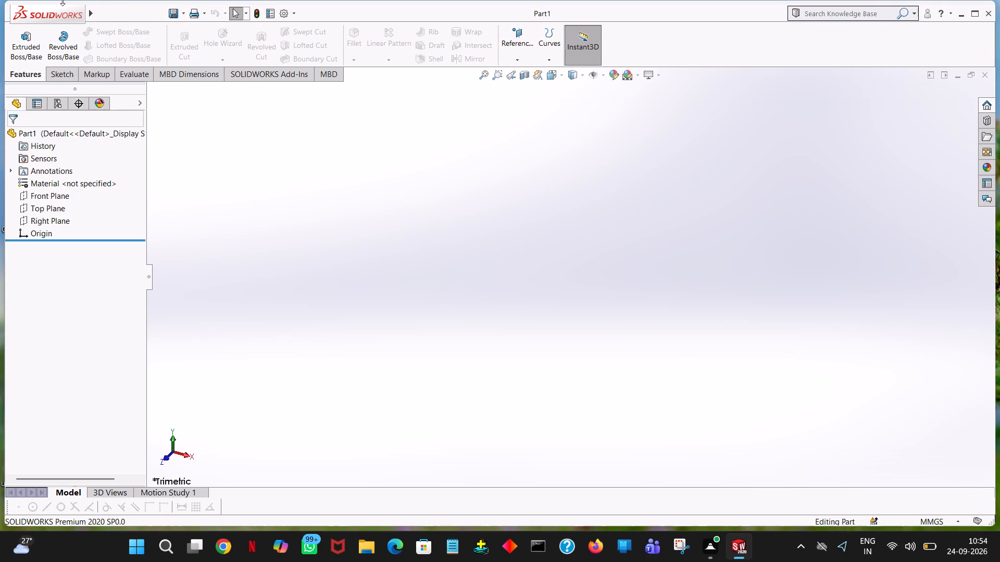
Bring up the sketching tools to begin a sketch in the new empty part.
click(57, 77)
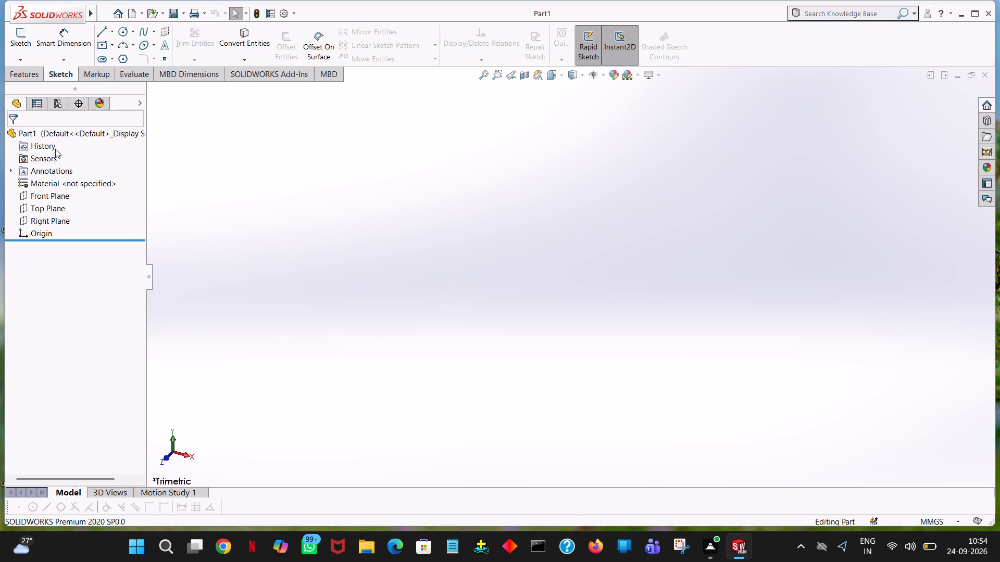
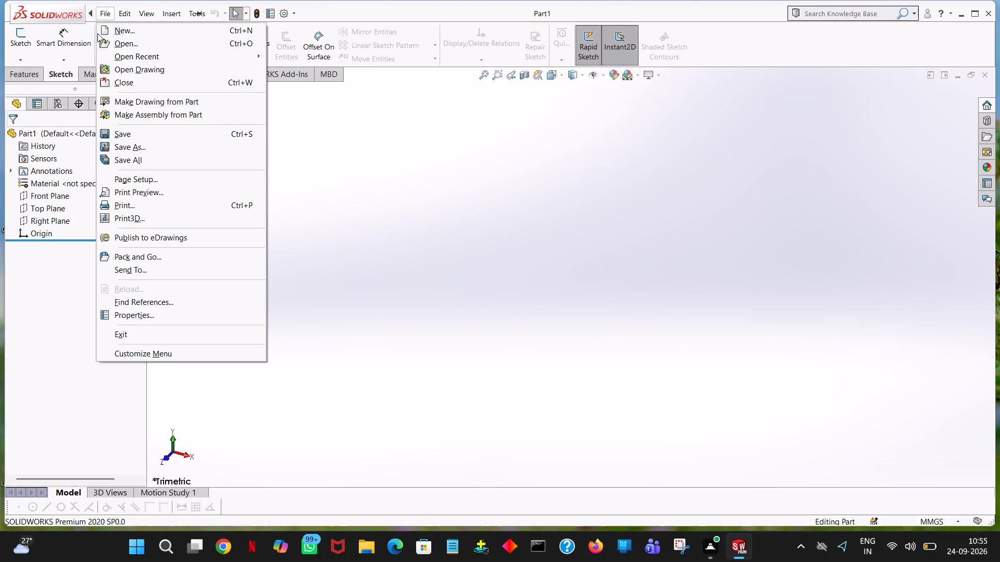
Start a sketch on the Top Plane and draw a horizontal line from the origin along positive X, 165/2 mm long.
click(43, 207)
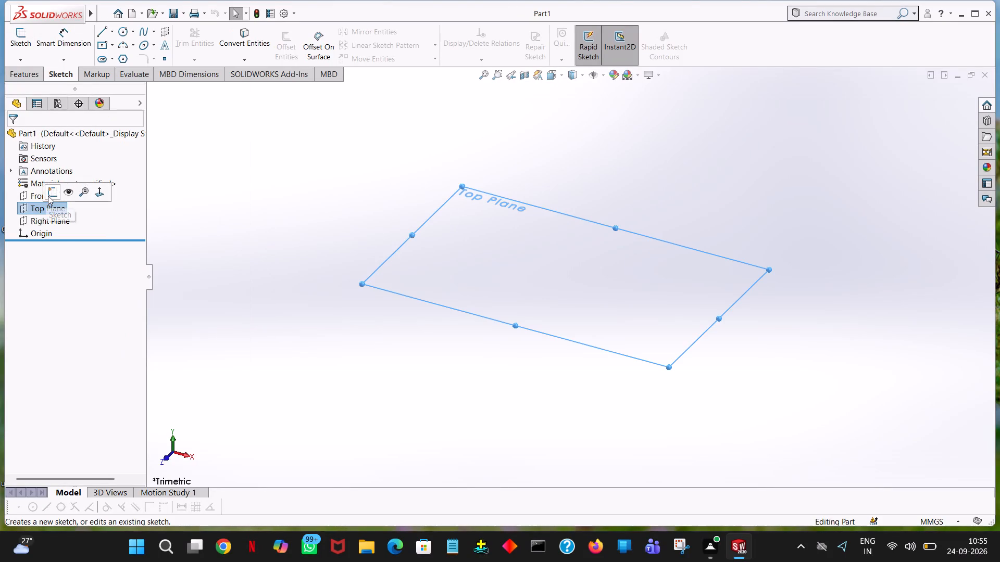
click(48, 196)
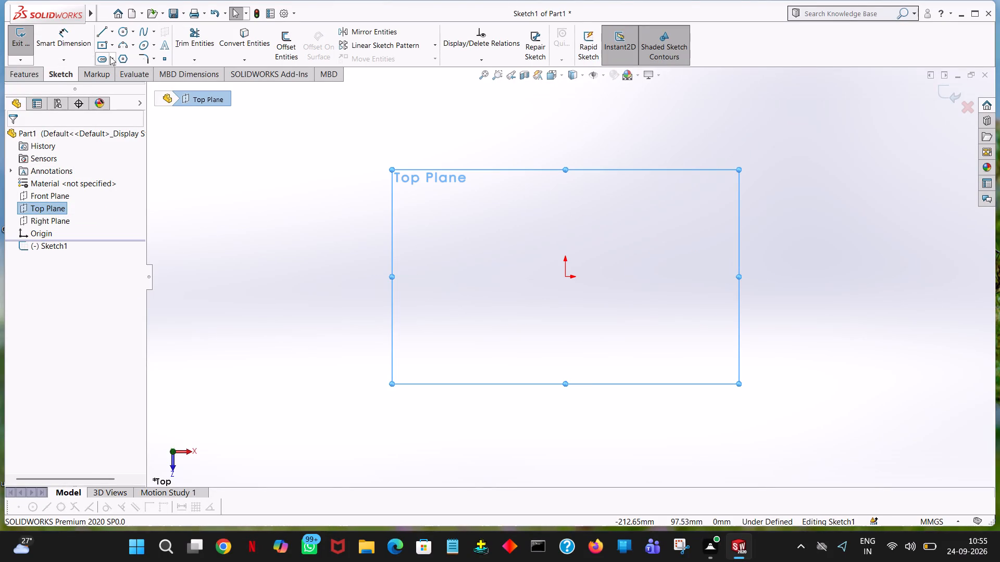
click(97, 33)
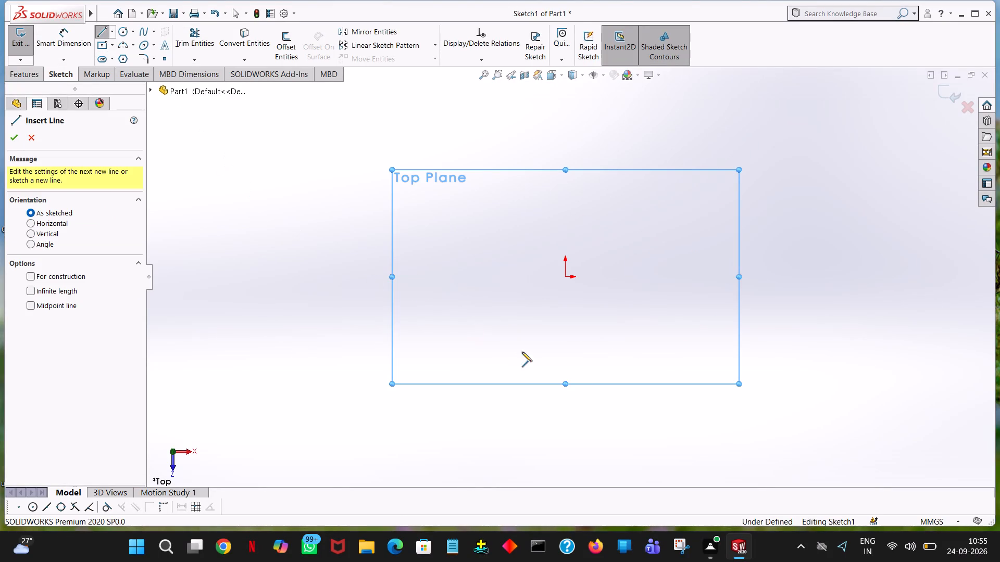
click(565, 277)
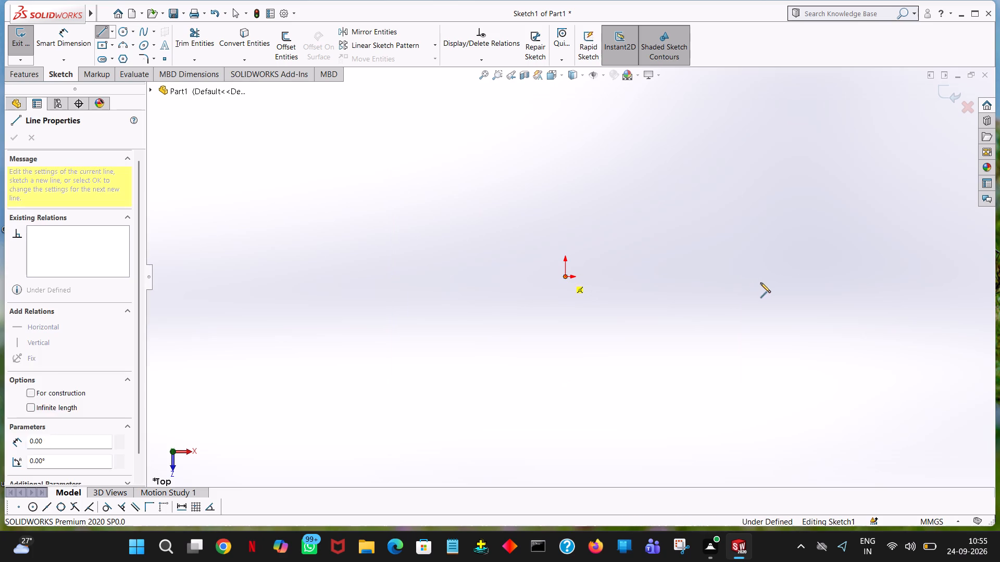
click(768, 278)
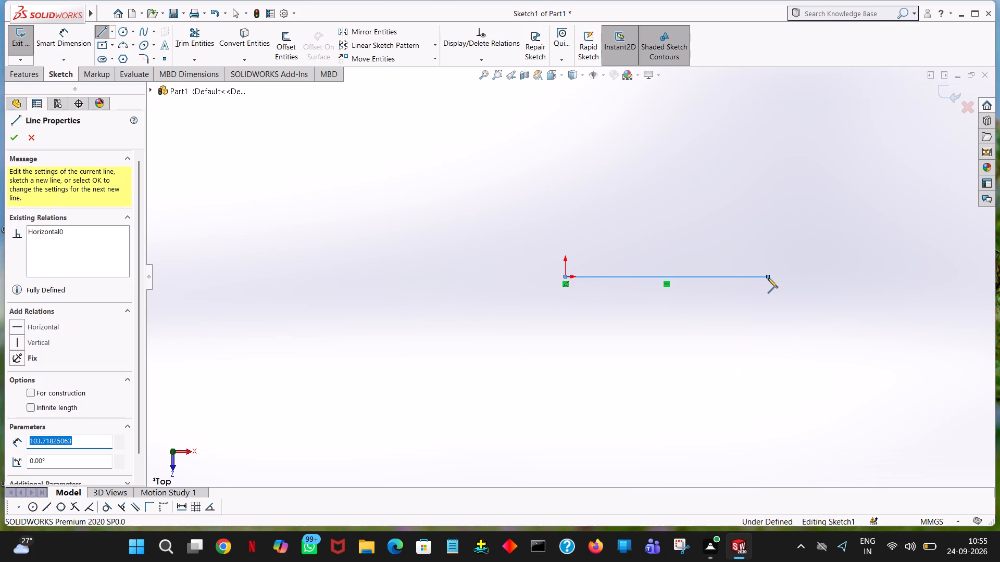
text(165/2)
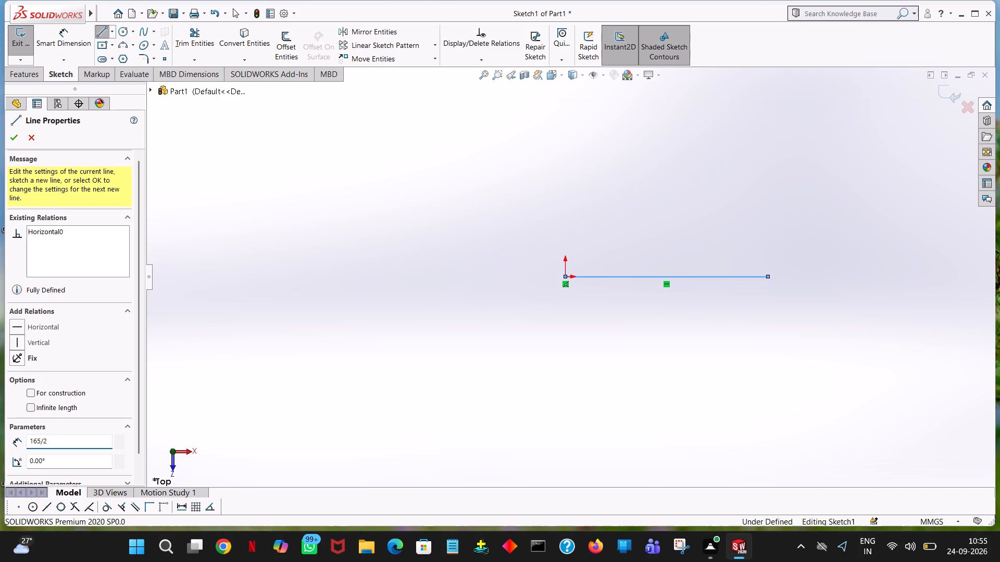
key(Return)
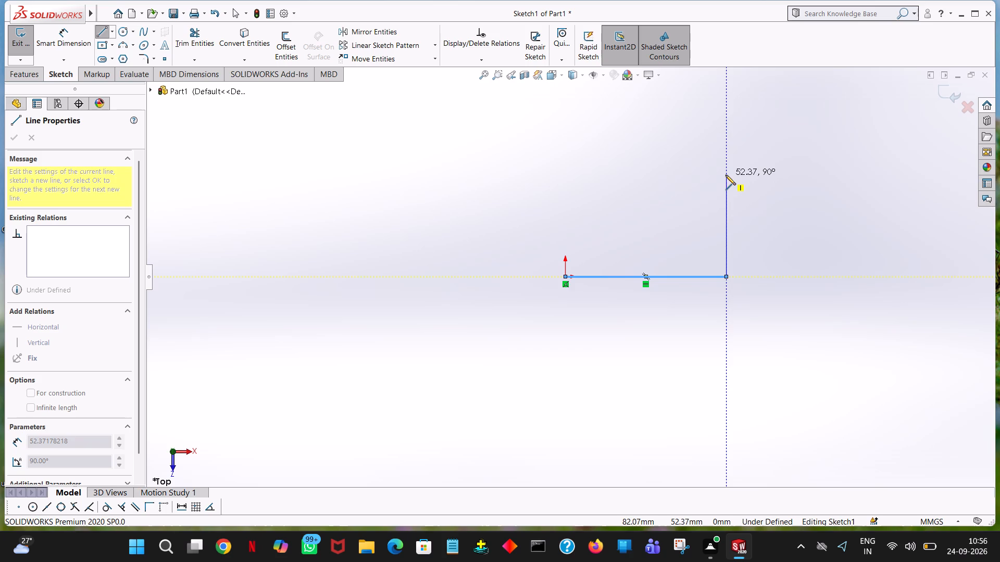
Continue the line chain from the free end up 75/2, across 165 and down 75 mm, then close it into a rectangle centred on the origin.
click(726, 175)
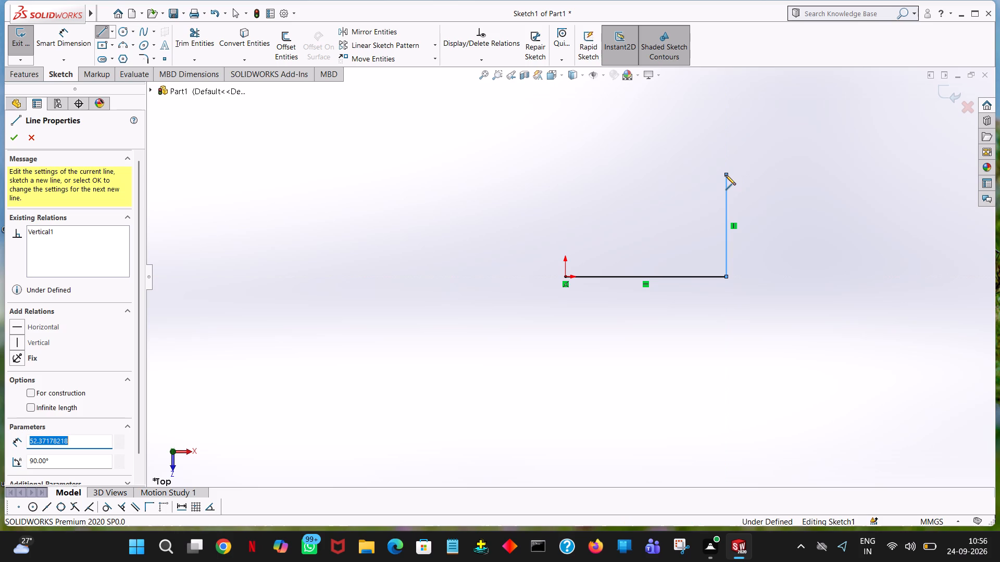
text(75/)
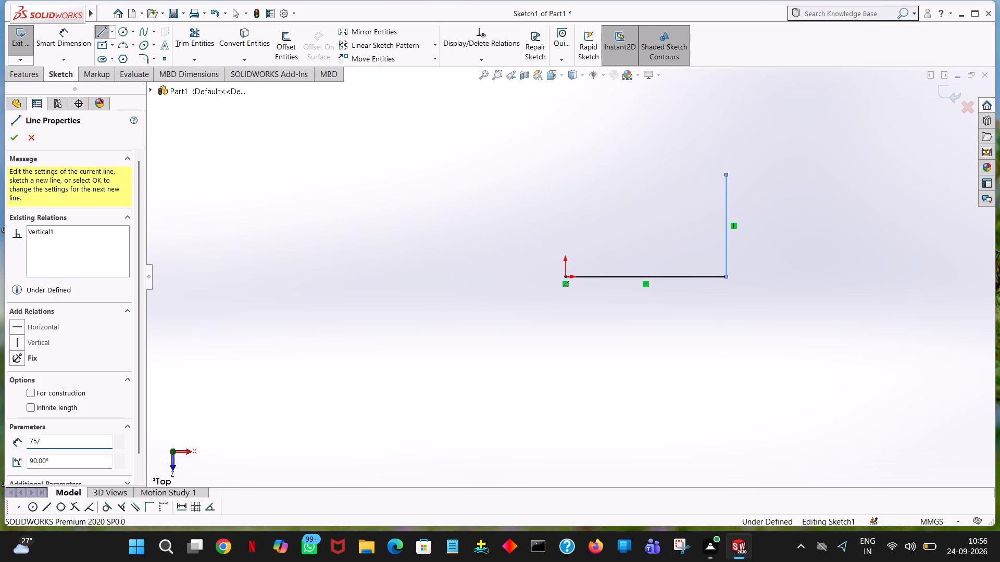
key(2)
key(Return)
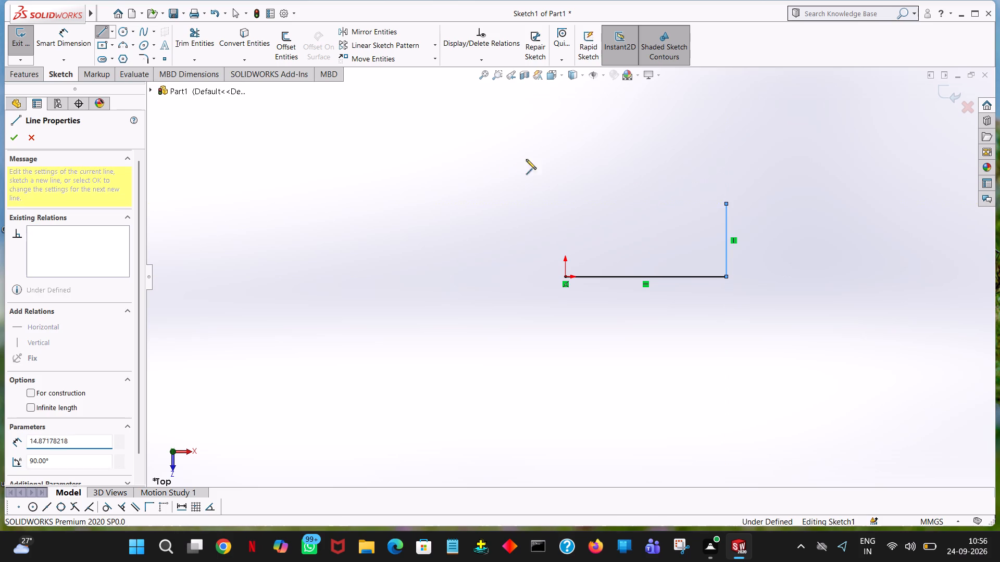
click(446, 205)
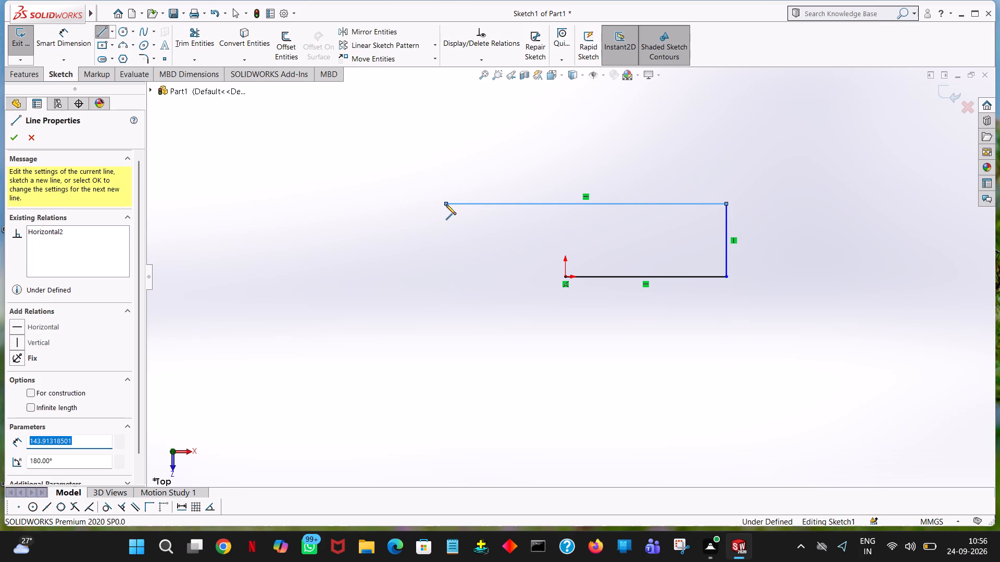
text(165)
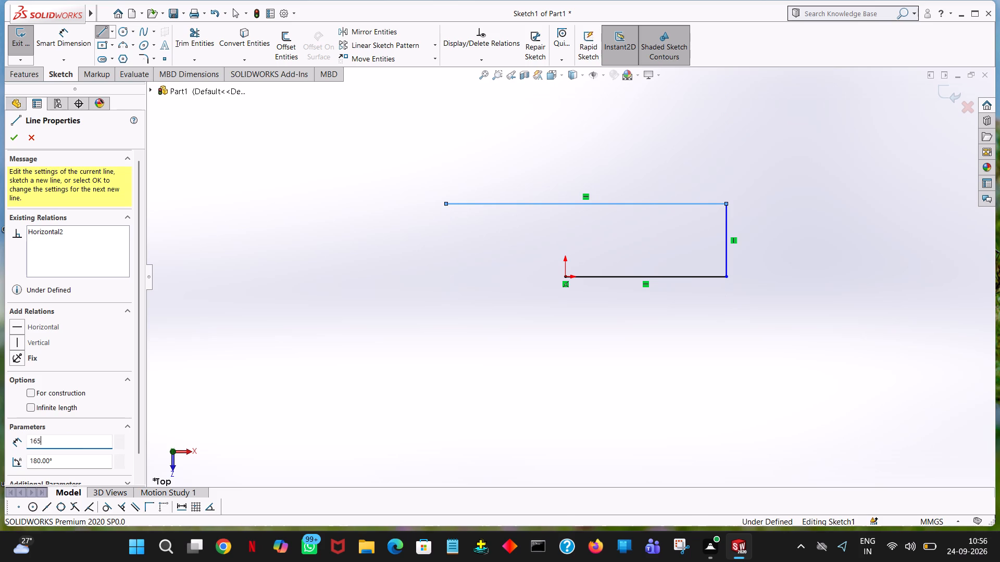
key(Return)
click(402, 344)
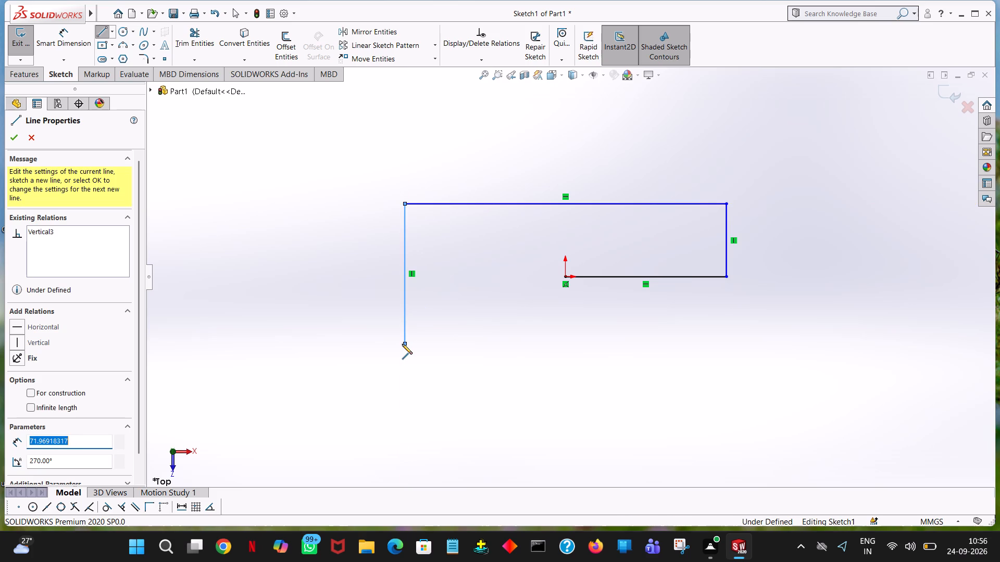
text(75)
key(Return)
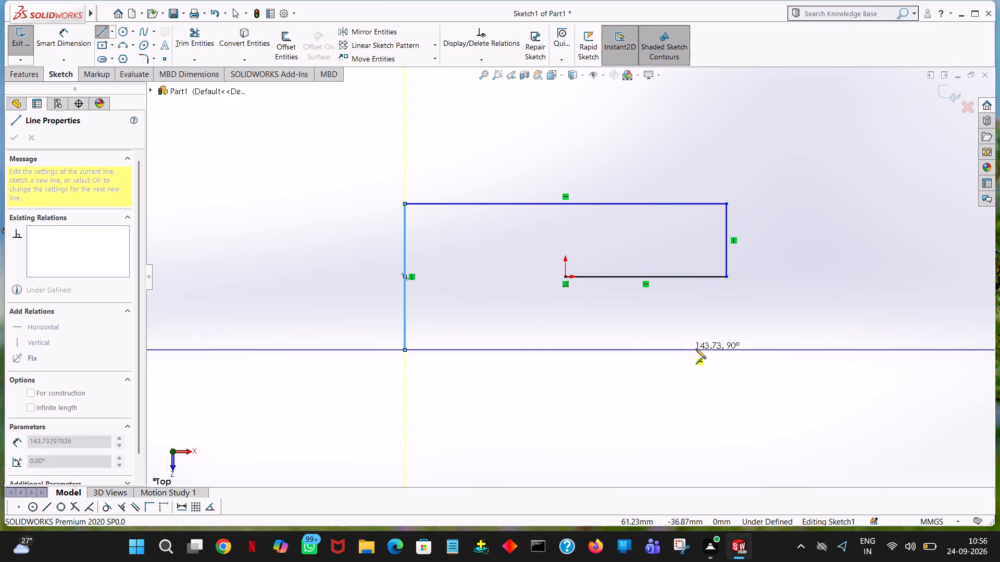
click(727, 350)
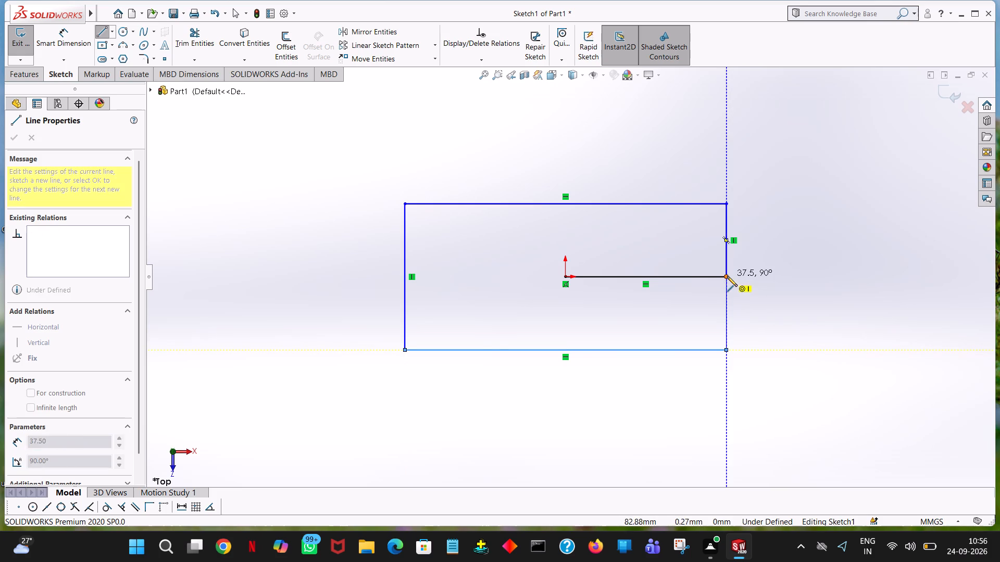
click(727, 276)
right_click(727, 276)
click(737, 280)
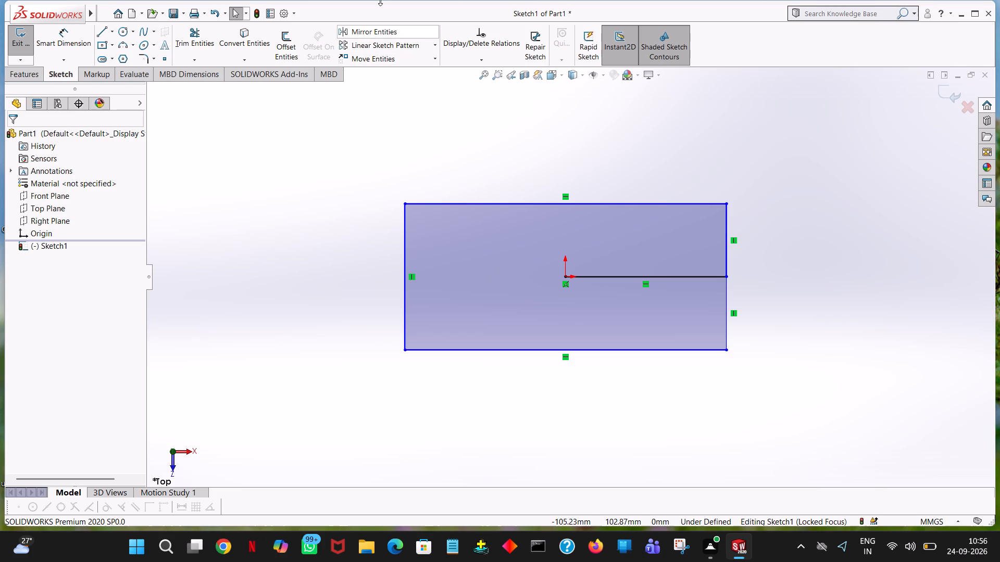
Trim away the horizontal line running from the origin to the rectangle's edge.
click(208, 41)
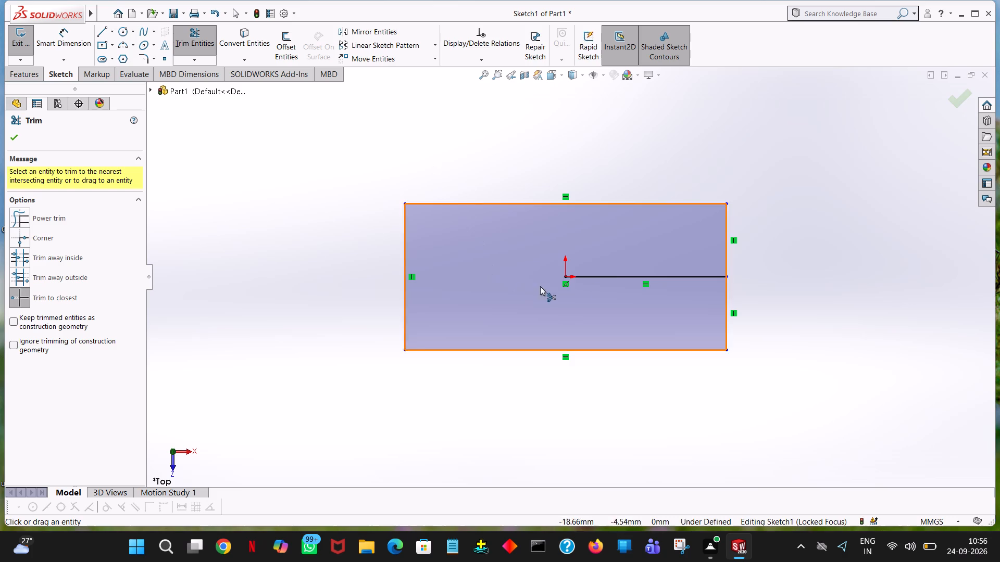
click(647, 276)
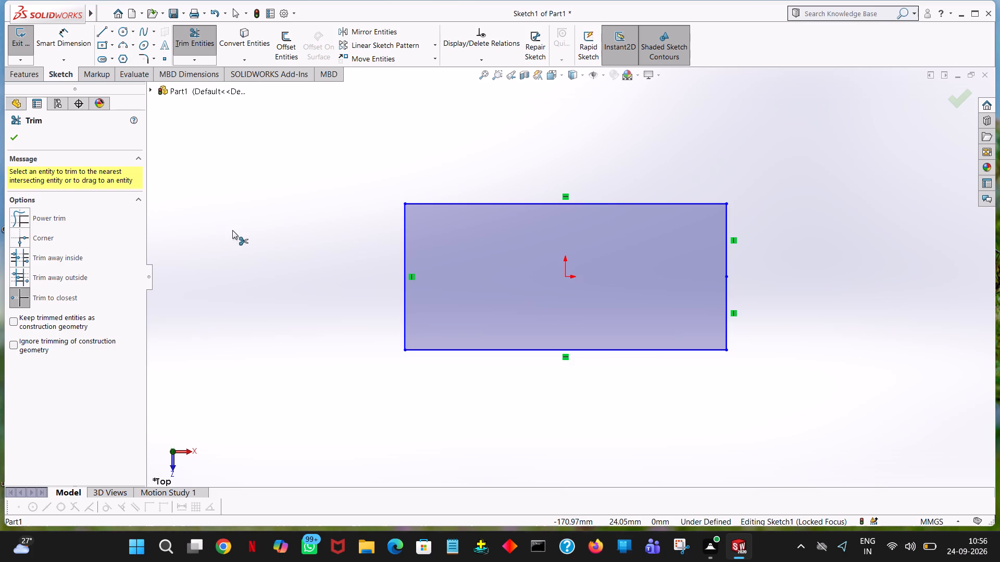
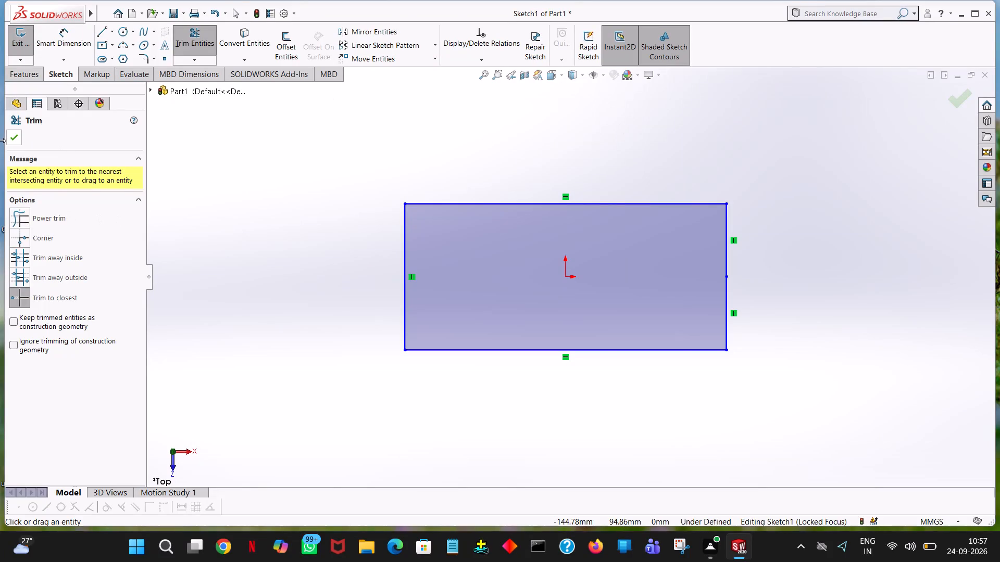
Start a boss extrude of the 165 x 75 mm rectangle as a thin feature with a 12.5 mm wall directed inward.
click(16, 136)
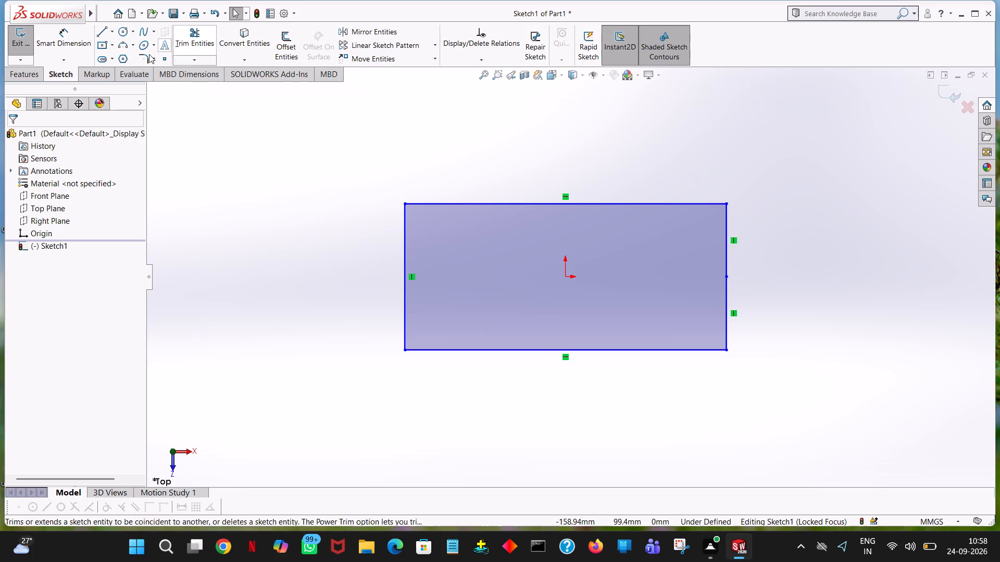
click(30, 79)
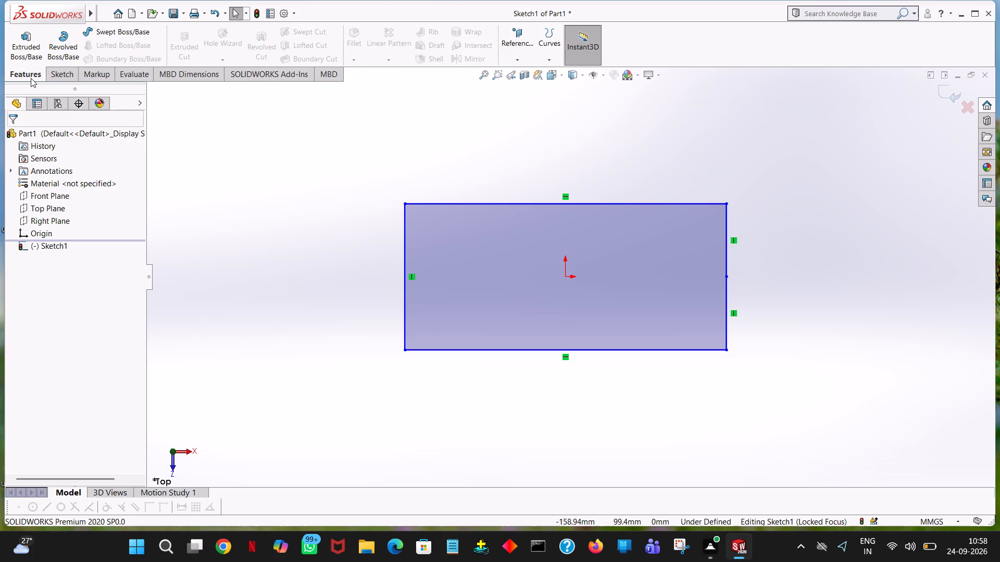
click(33, 61)
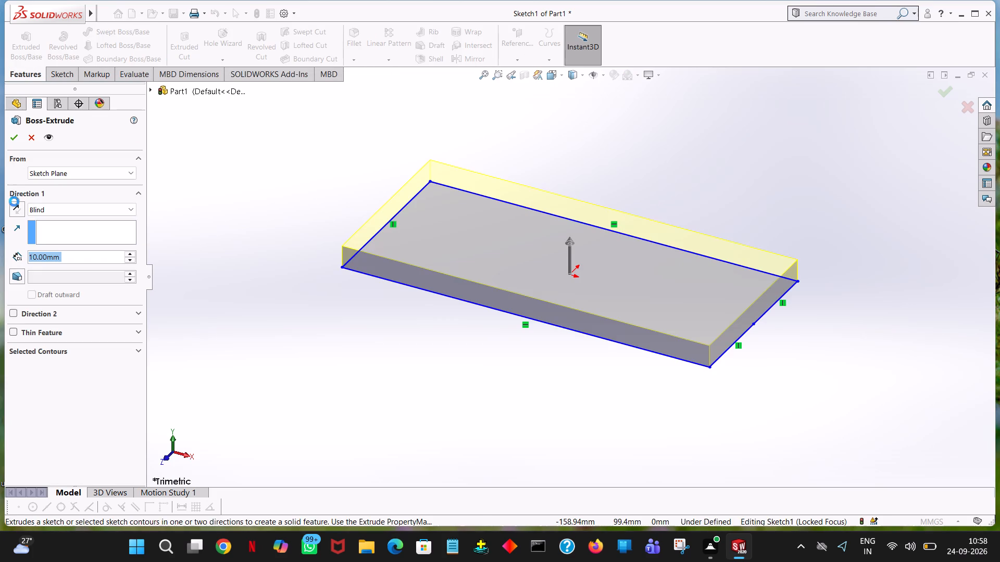
click(14, 329)
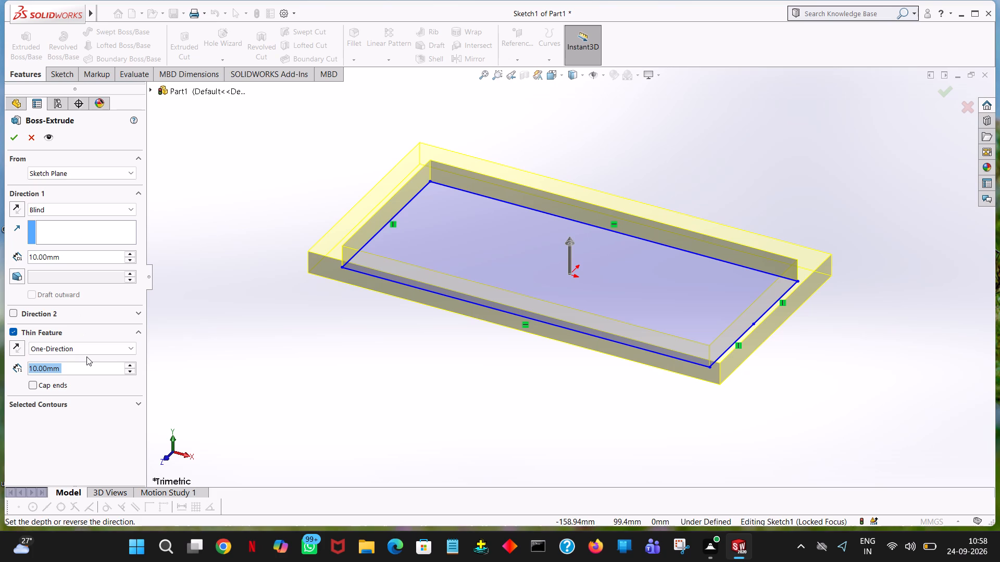
text(12.5)
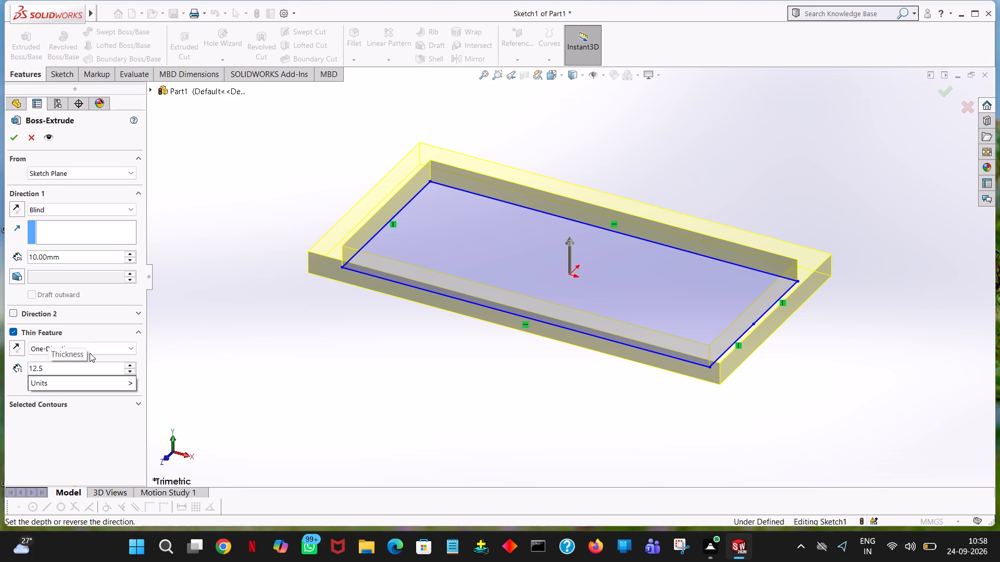
click(312, 184)
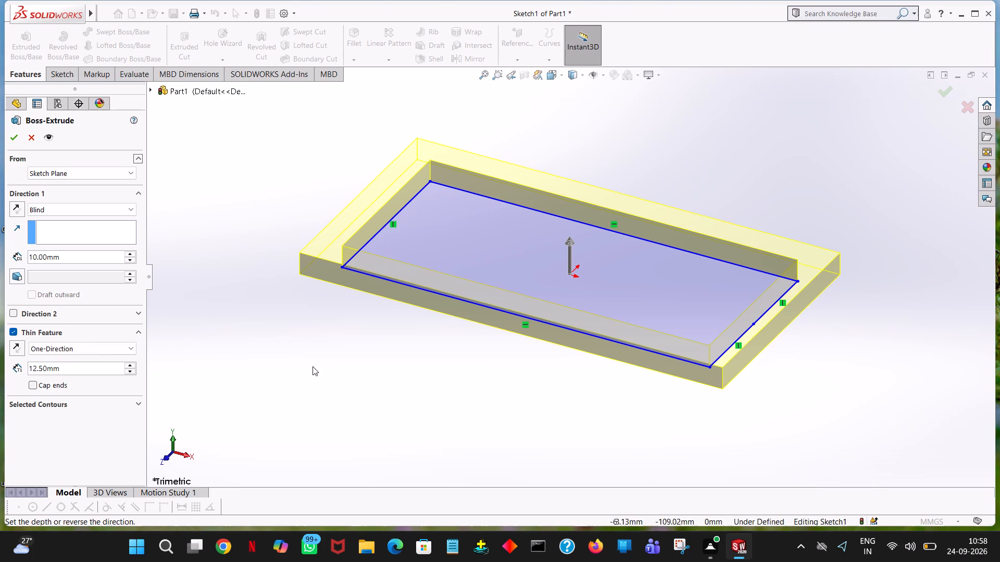
click(16, 342)
Examine the thin-wall extrude preview from several angles to check the wall direction.
middle_drag(522, 407, 531, 519)
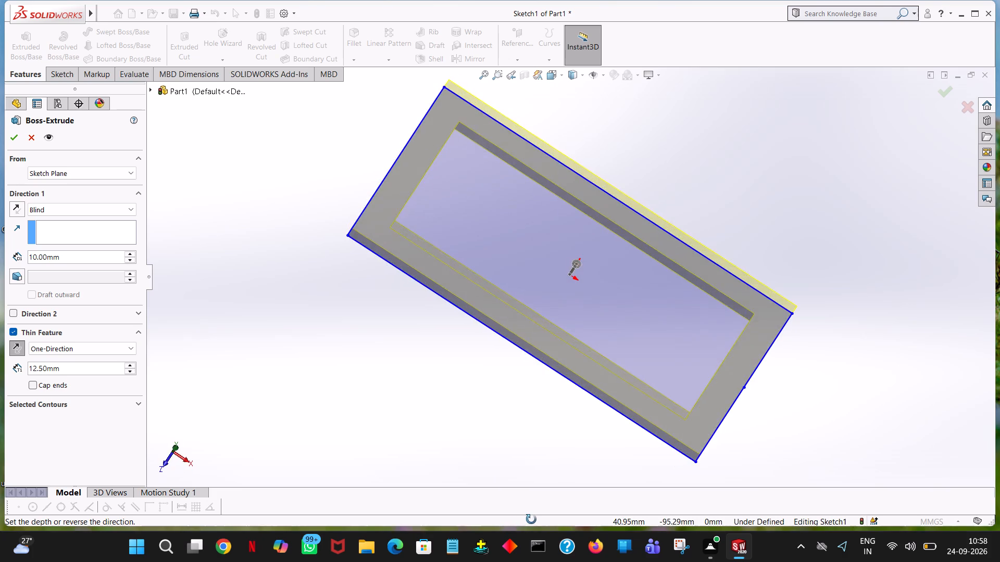
middle_drag(531, 519, 526, 502)
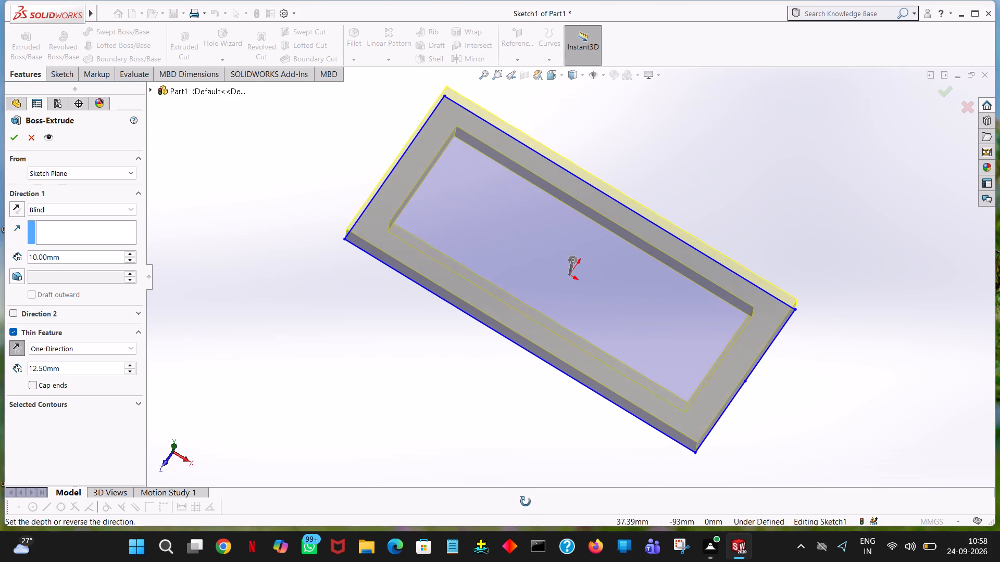
middle_drag(526, 502, 571, 479)
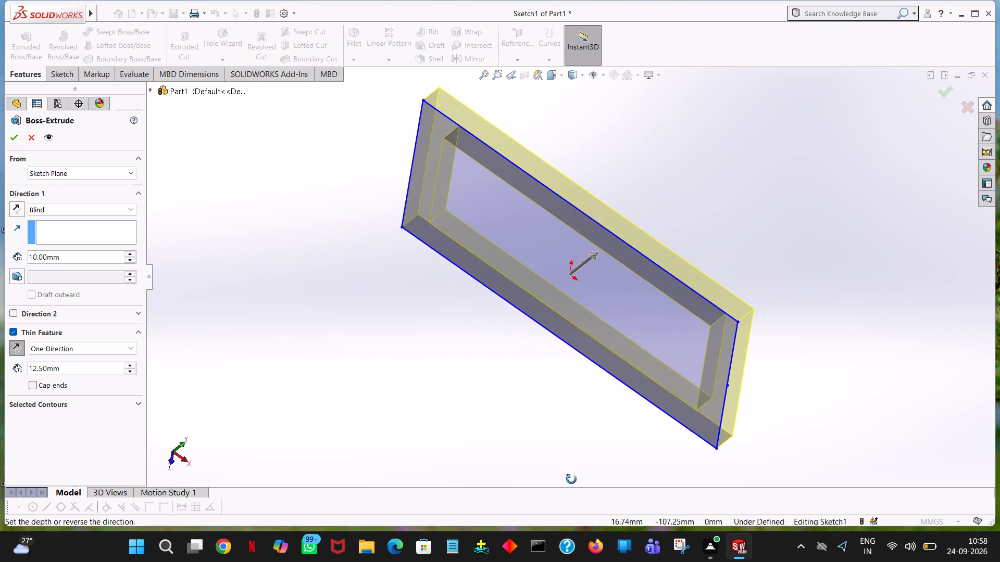
middle_drag(571, 479, 571, 493)
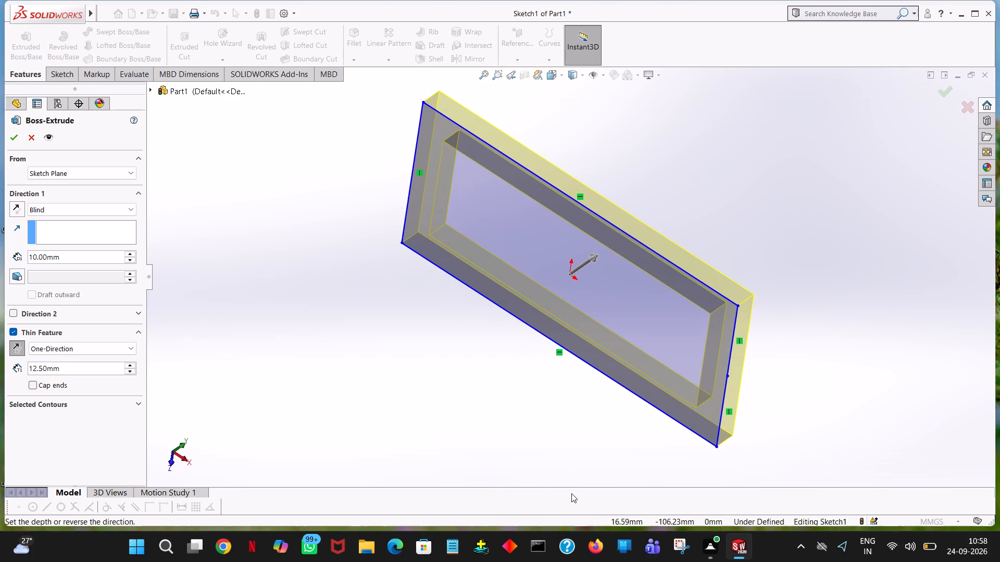
middle_drag(571, 493, 497, 373)
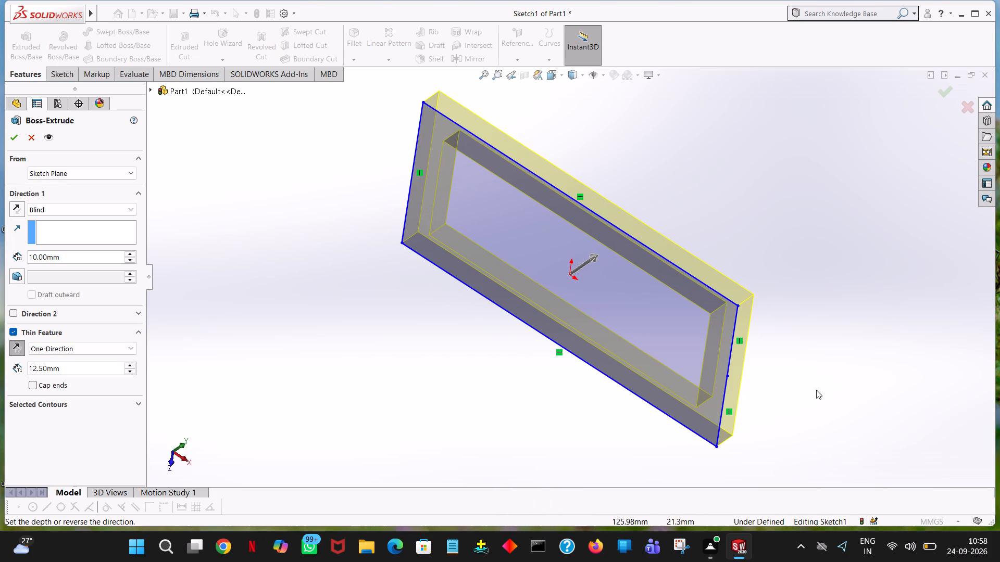
middle_drag(814, 390, 770, 320)
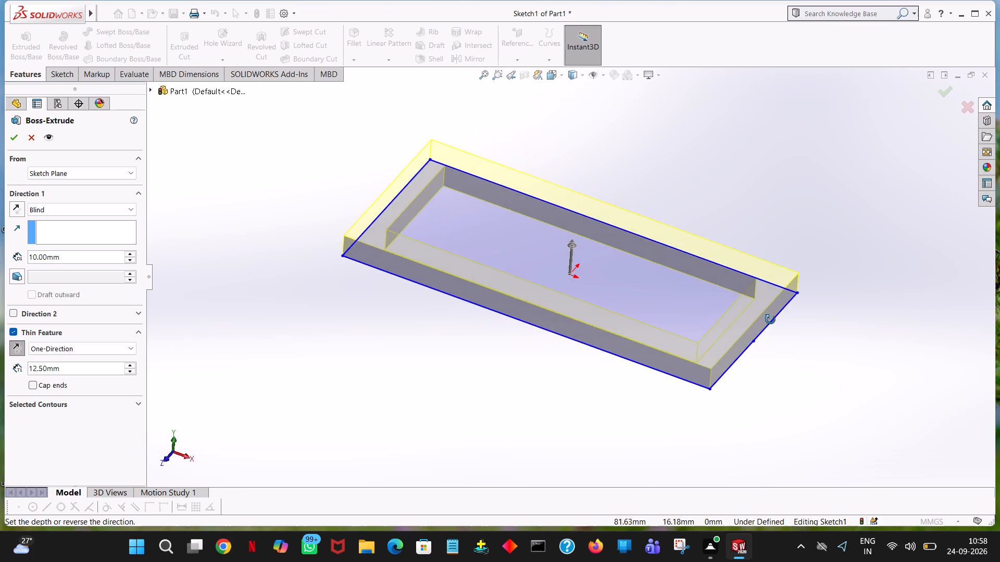
middle_drag(770, 320, 846, 357)
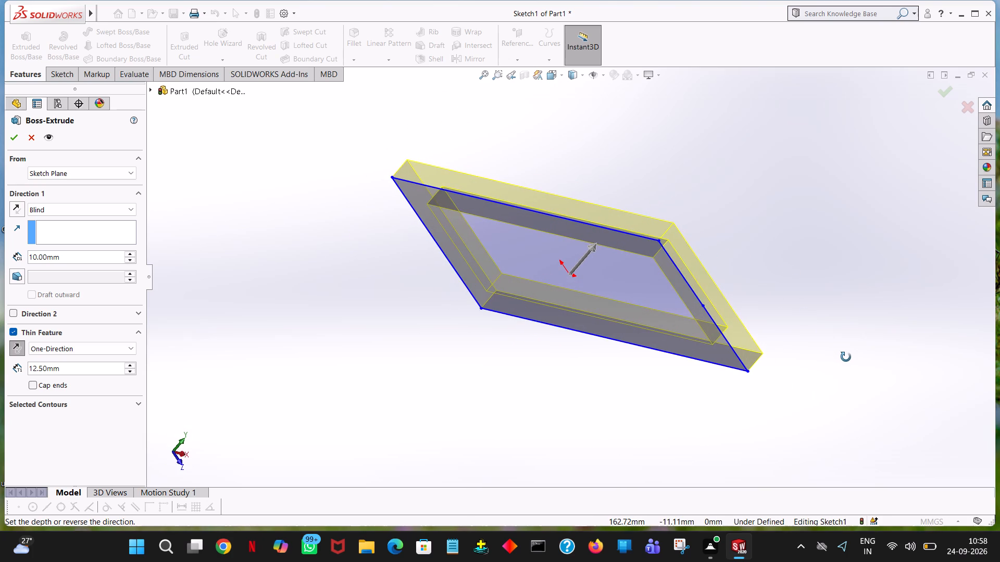
middle_drag(846, 357, 774, 350)
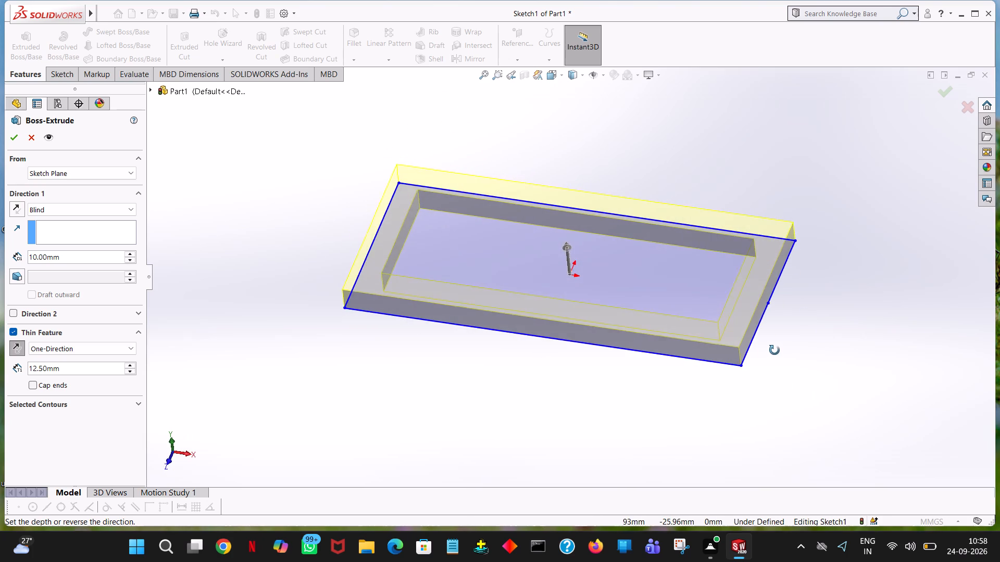
middle_drag(774, 350, 792, 375)
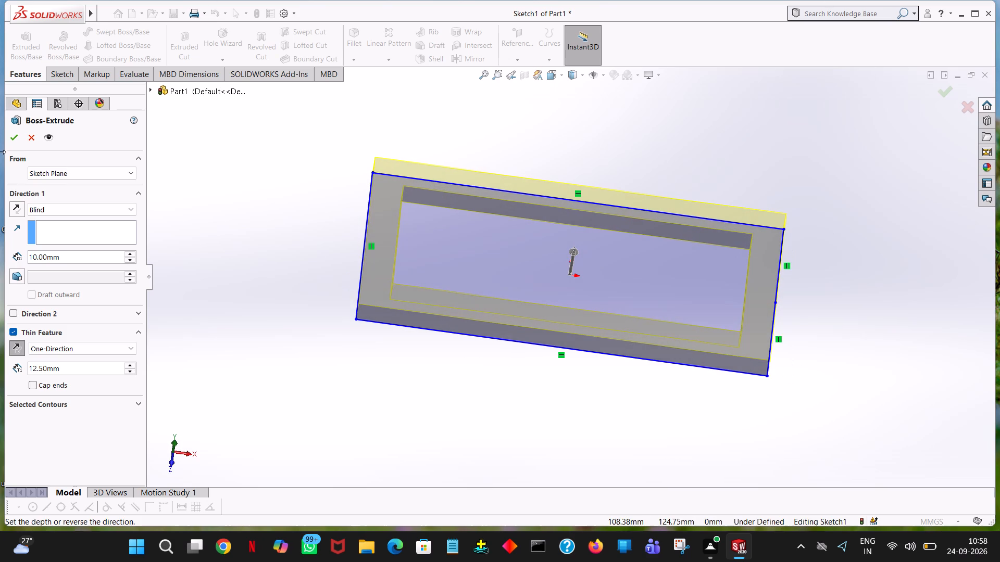
Set the thin extrude's depth to 60 mm and finish the feature.
double_click(73, 254)
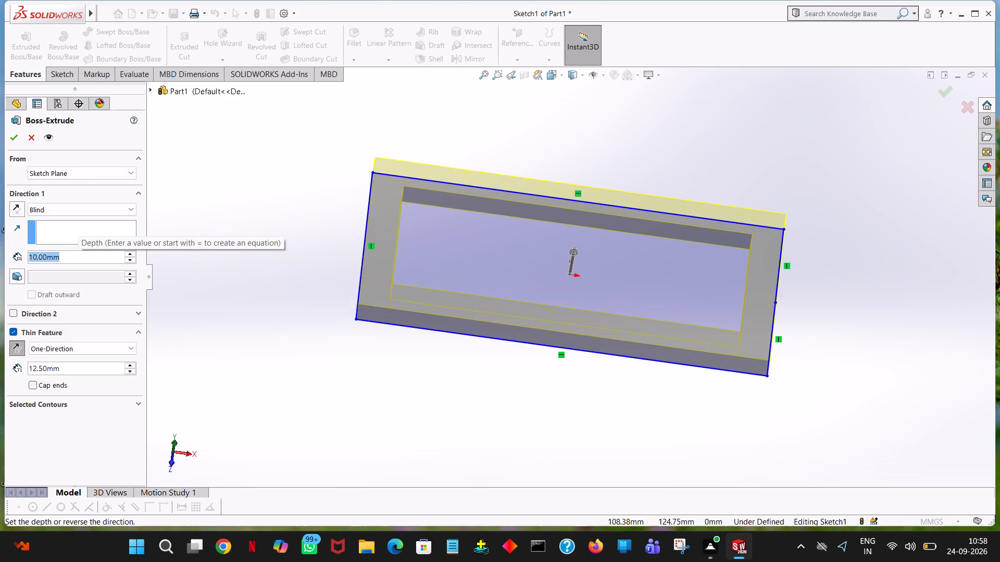
text(60)
key(Return)
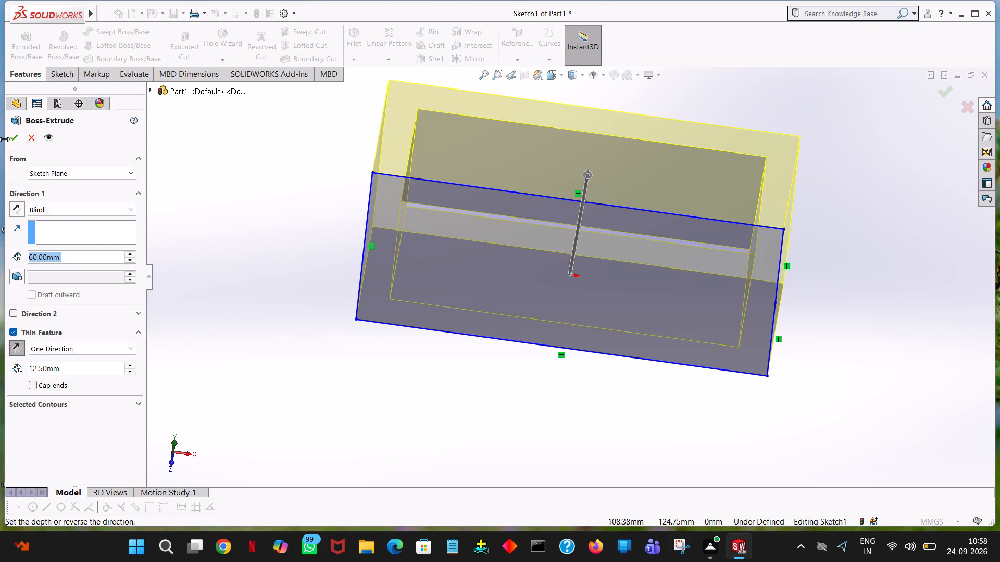
click(8, 139)
click(214, 188)
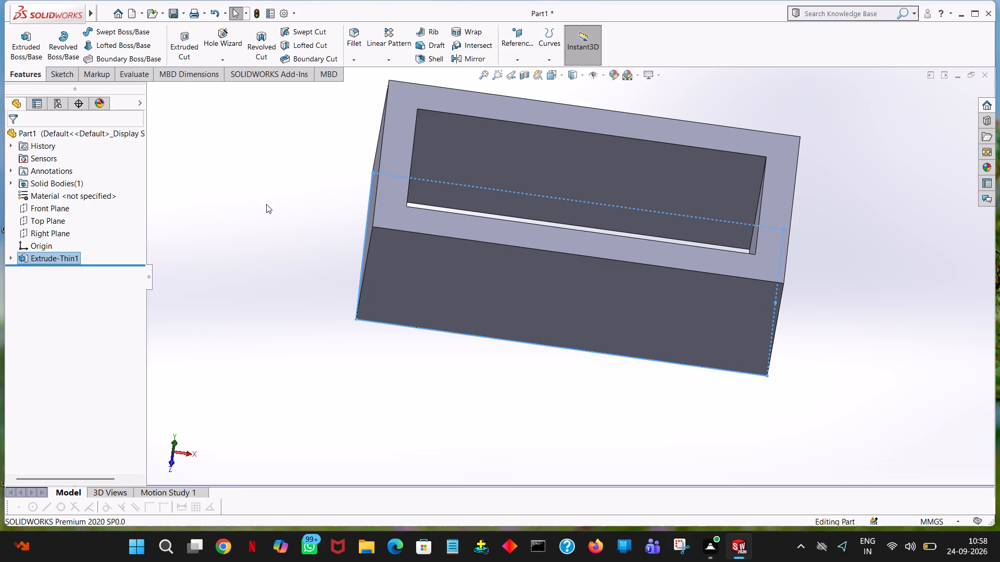
Start a sketch on the long front face of the rectangular frame and view that face straight on.
middle_drag(266, 206, 254, 275)
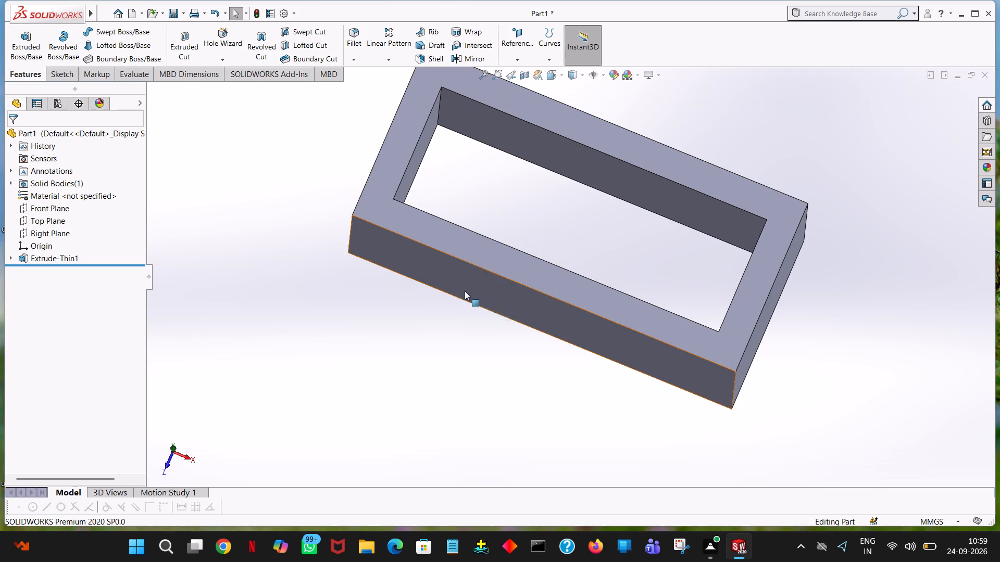
click(19, 33)
click(599, 330)
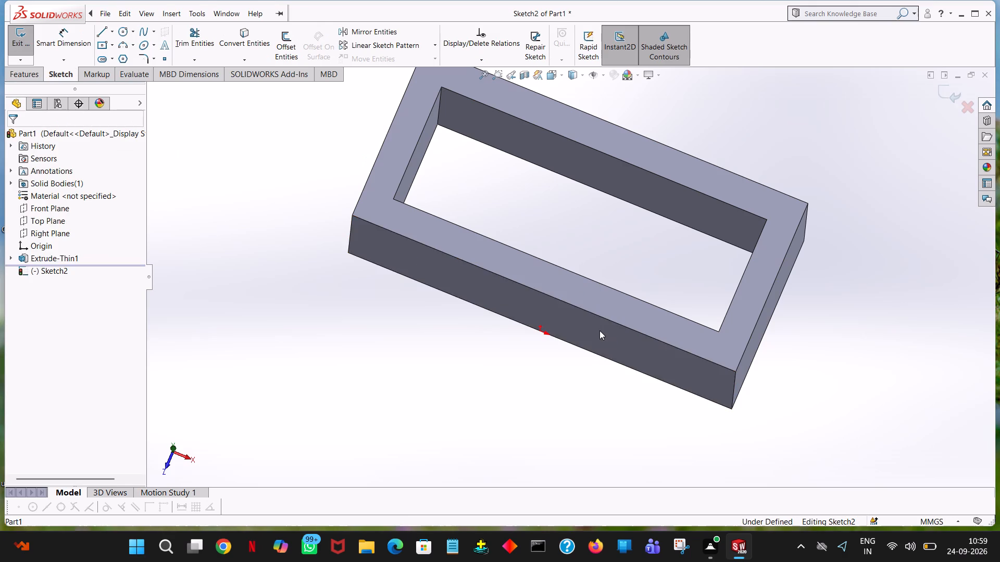
right_click(599, 330)
click(316, 283)
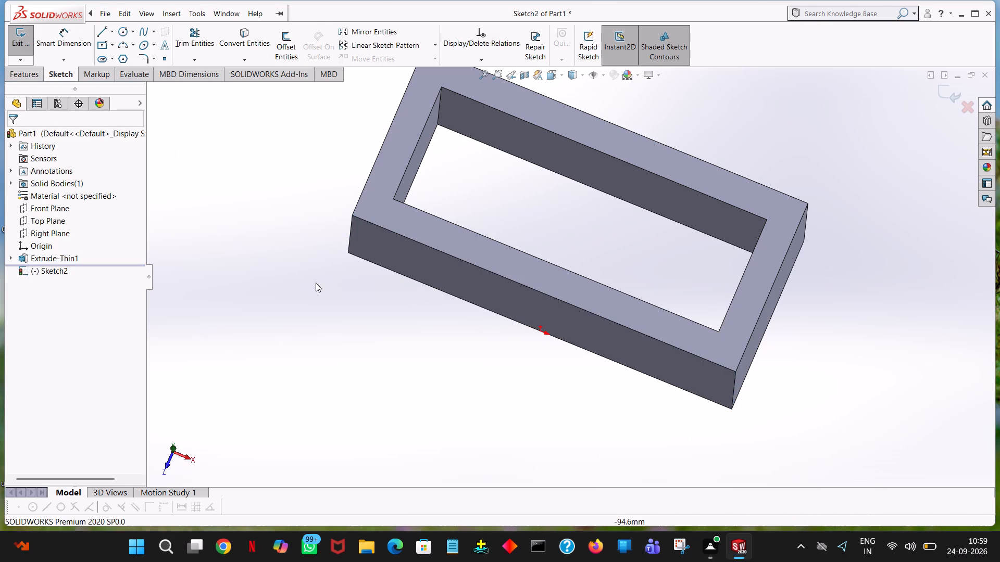
key(space)
click(129, 79)
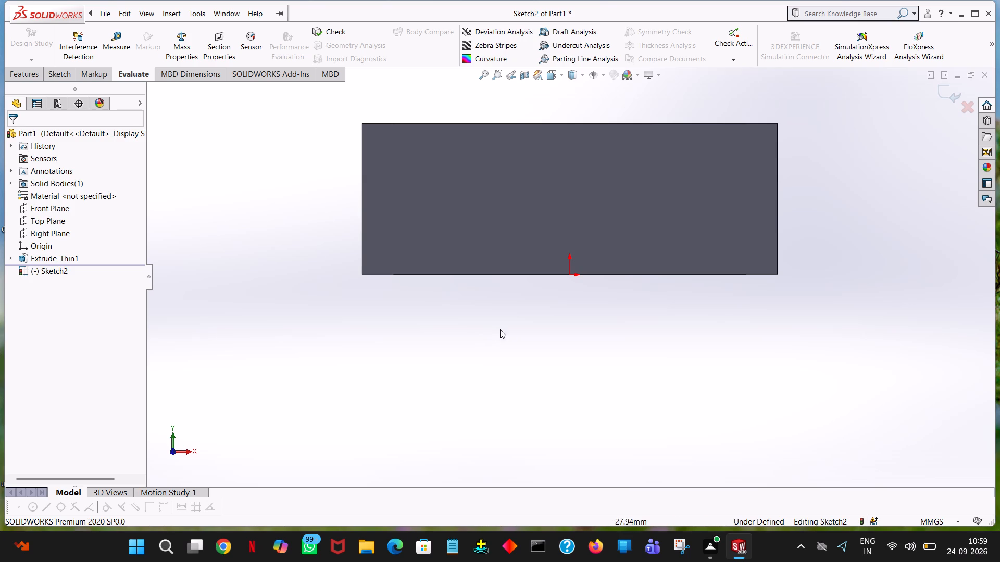
ctrl+middle_drag(508, 382, 502, 492)
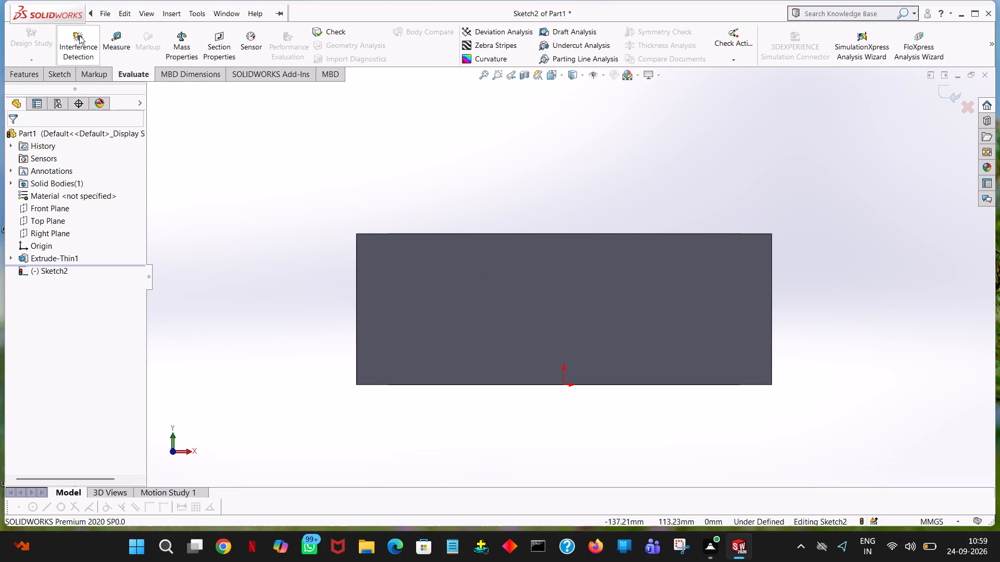
Draw a vertical line upward from the face's top edge, directly above the origin, with length 135-60 mm.
click(48, 79)
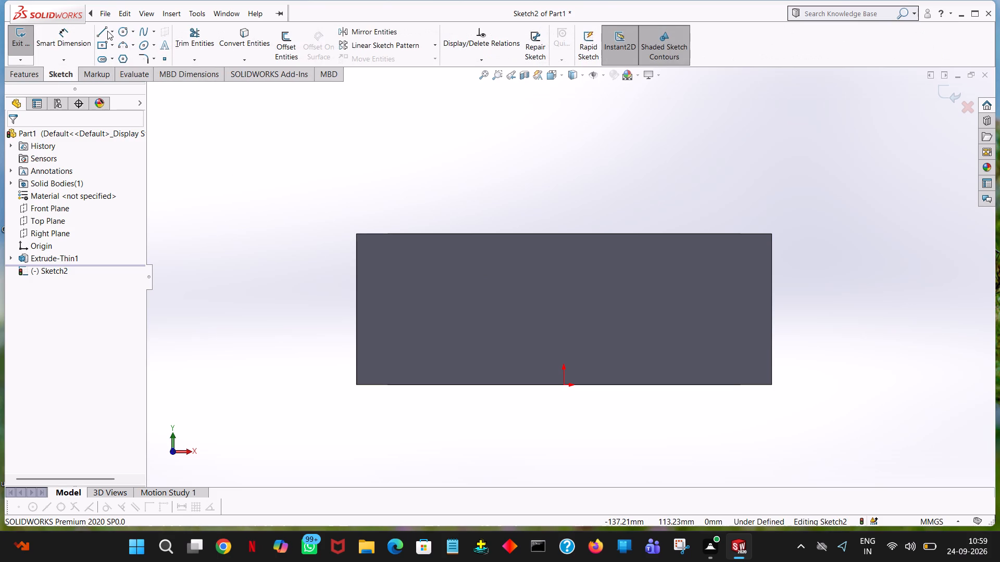
click(104, 32)
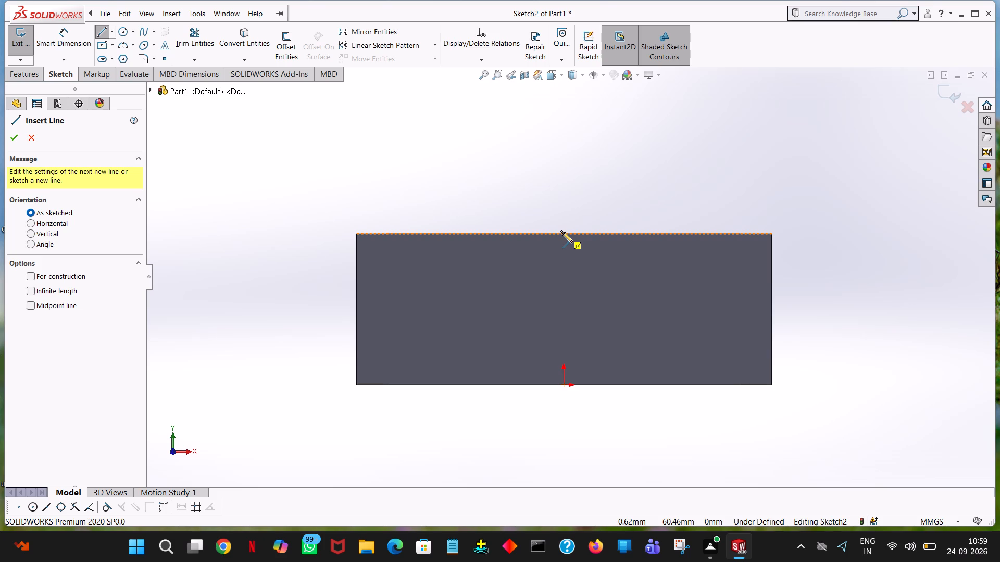
click(562, 233)
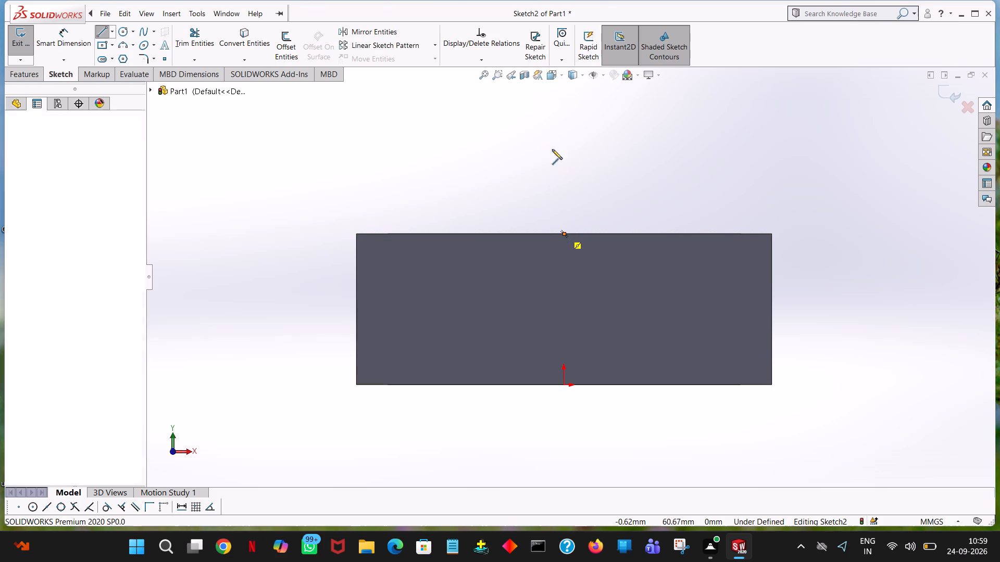
click(563, 117)
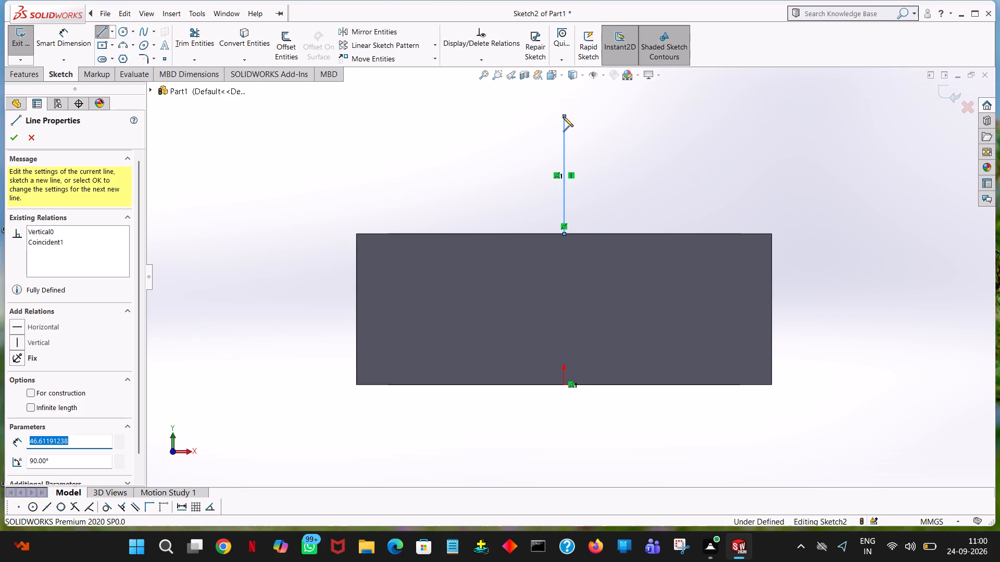
text(135)
key(minus)
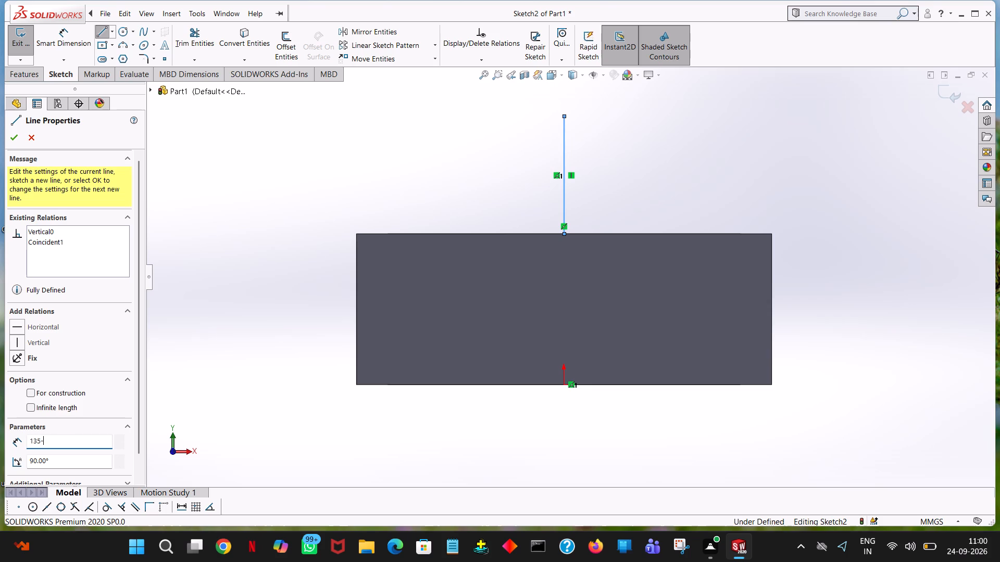
text(60)
key(Return)
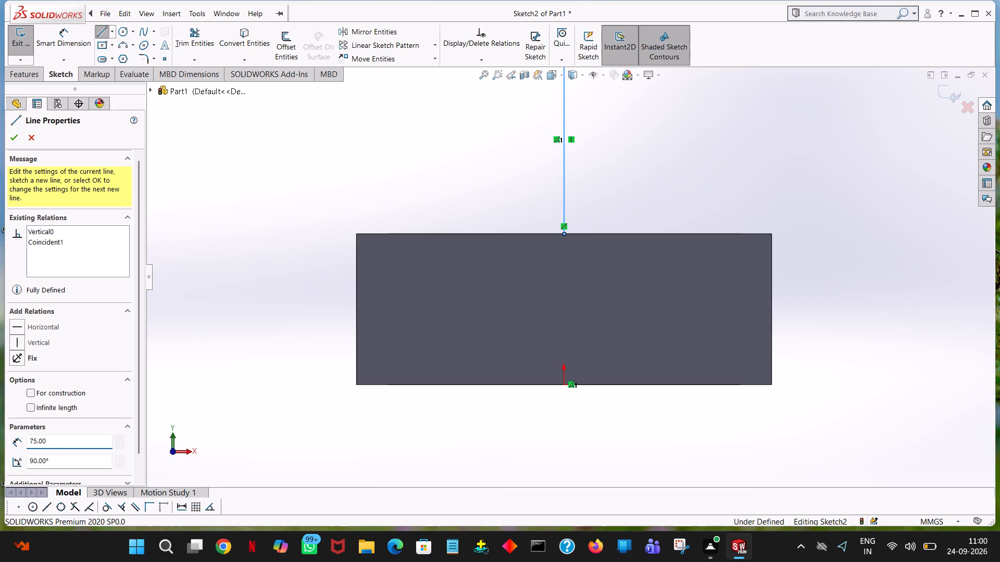
Continue the line chain 275/2 mm horizontally toward negative X, then slant it down to the front face's upper corner on that side.
click(478, 75)
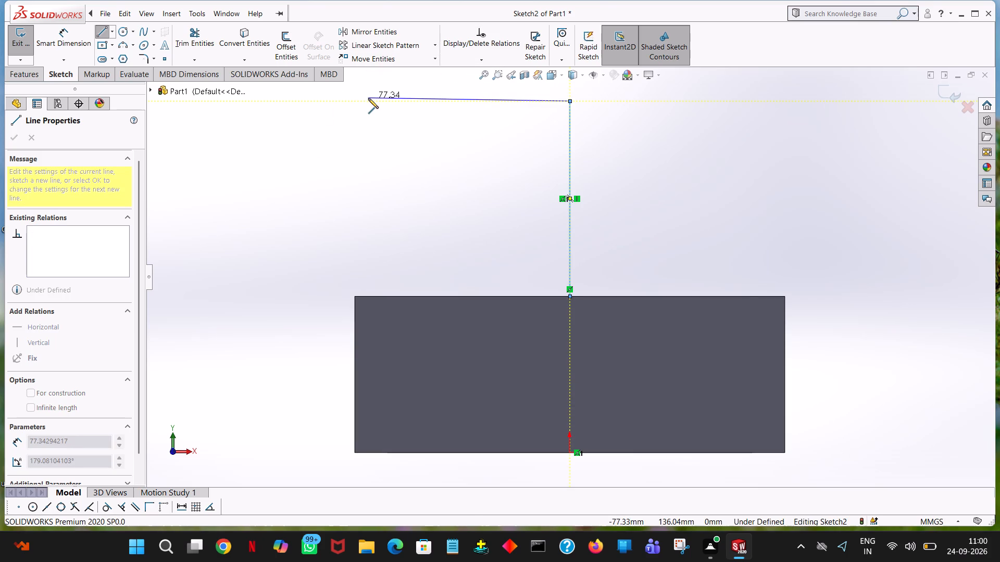
click(368, 98)
text(275)
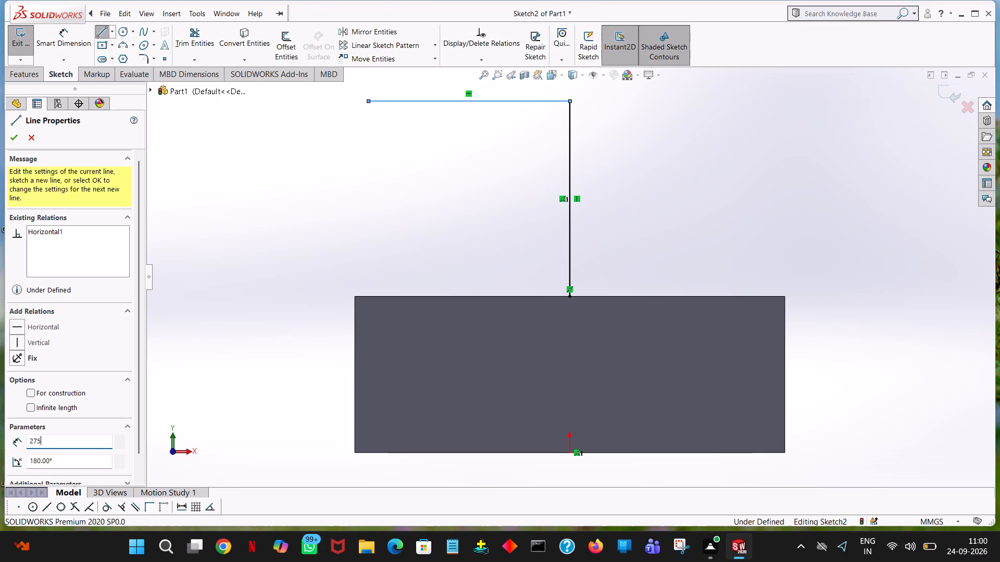
text(/2)
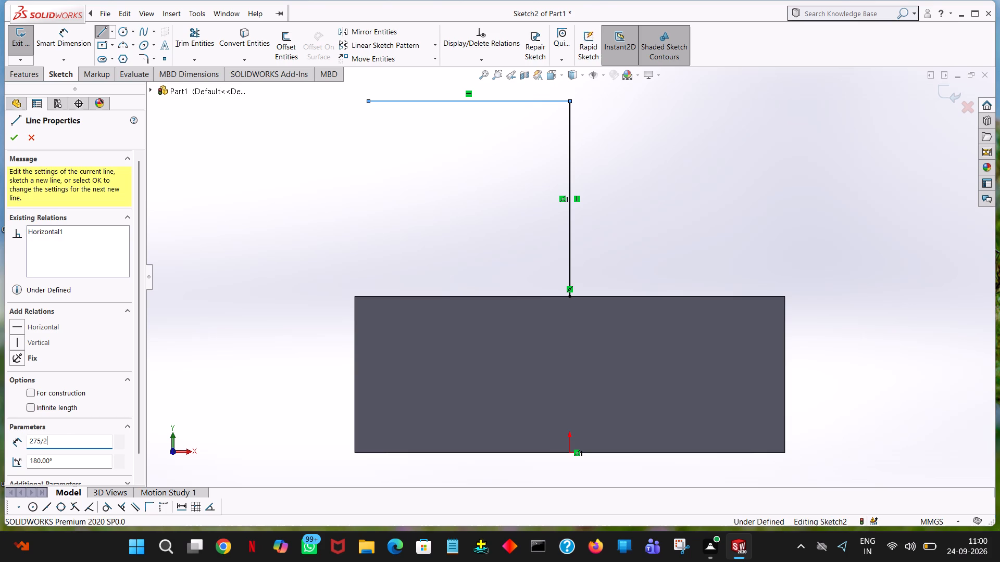
key(Return)
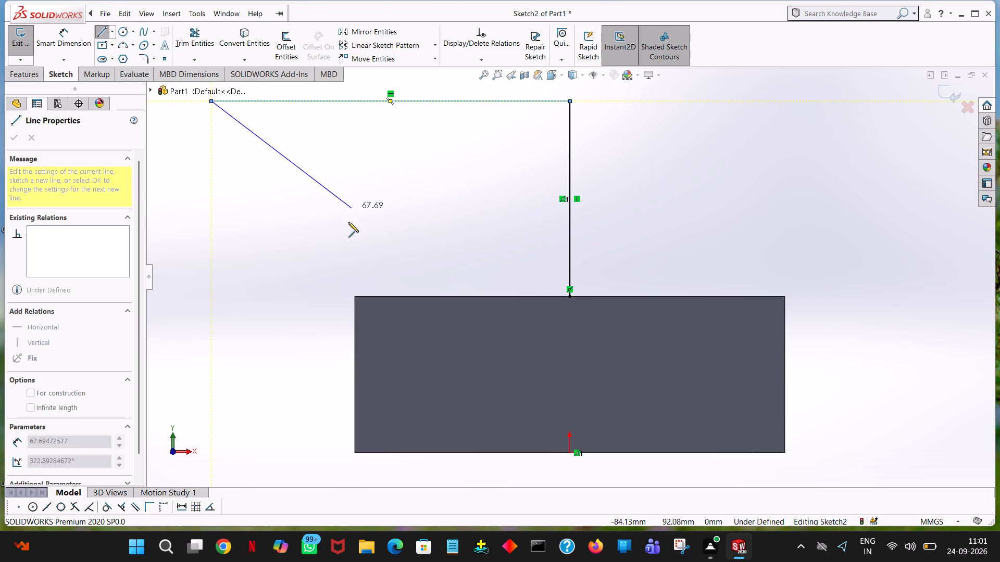
click(355, 297)
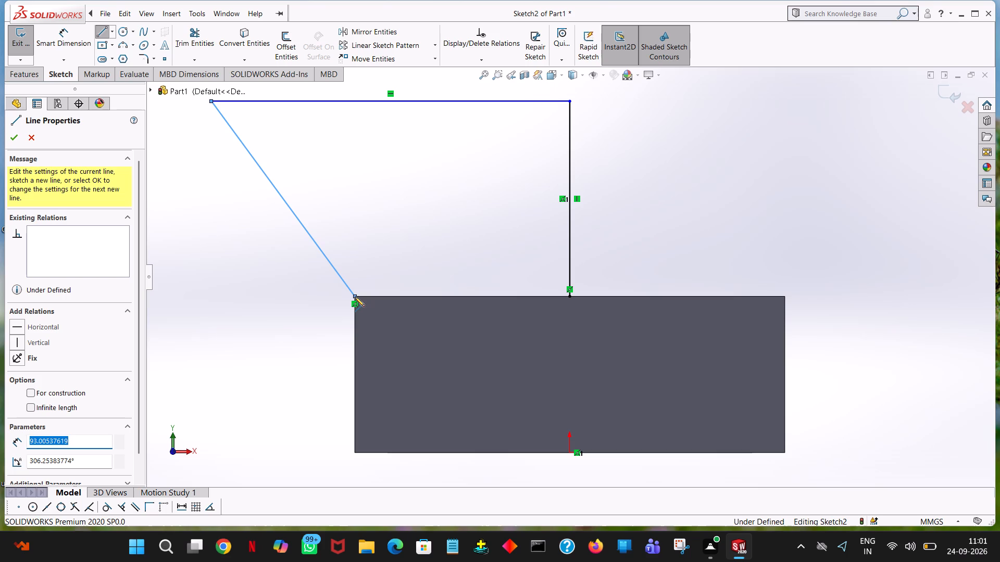
End the line chain and trim away the horizontal and vertical lines, leaving only the slanted line.
right_click(355, 297)
click(392, 305)
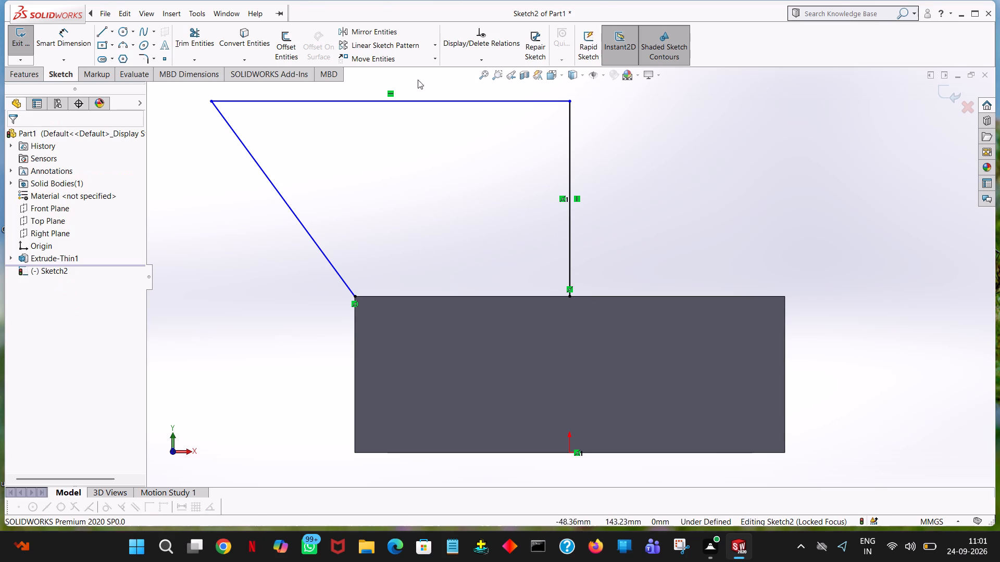
click(206, 35)
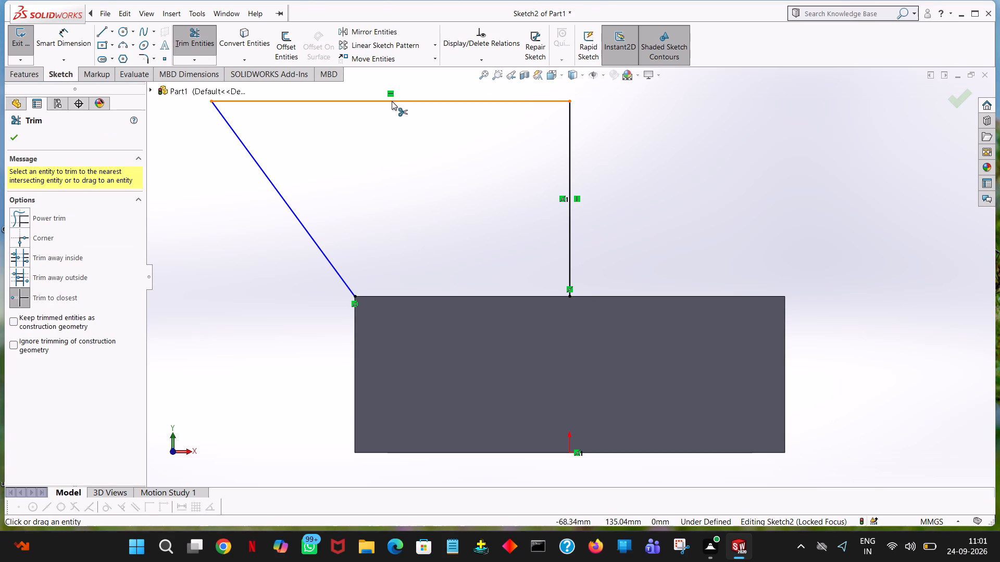
click(392, 101)
click(572, 181)
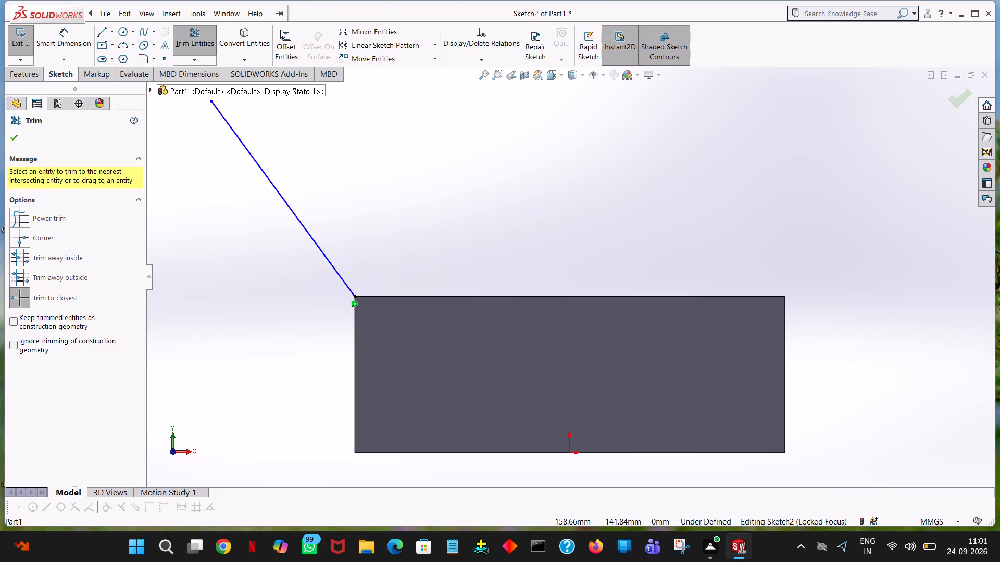
Draw a vertical line about 70 mm long upward from the origin as a mirror axis.
click(102, 28)
click(570, 454)
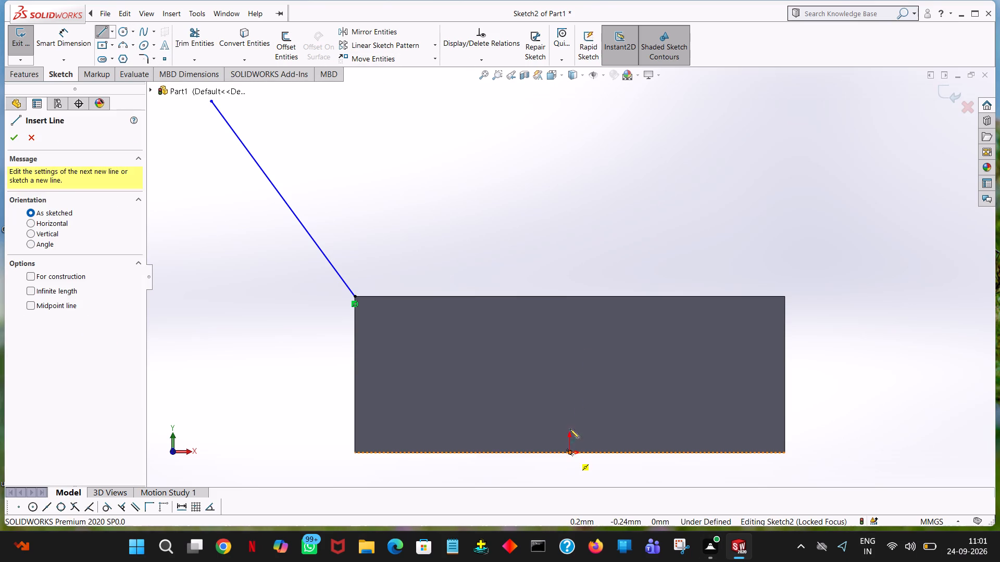
click(573, 270)
right_click(573, 270)
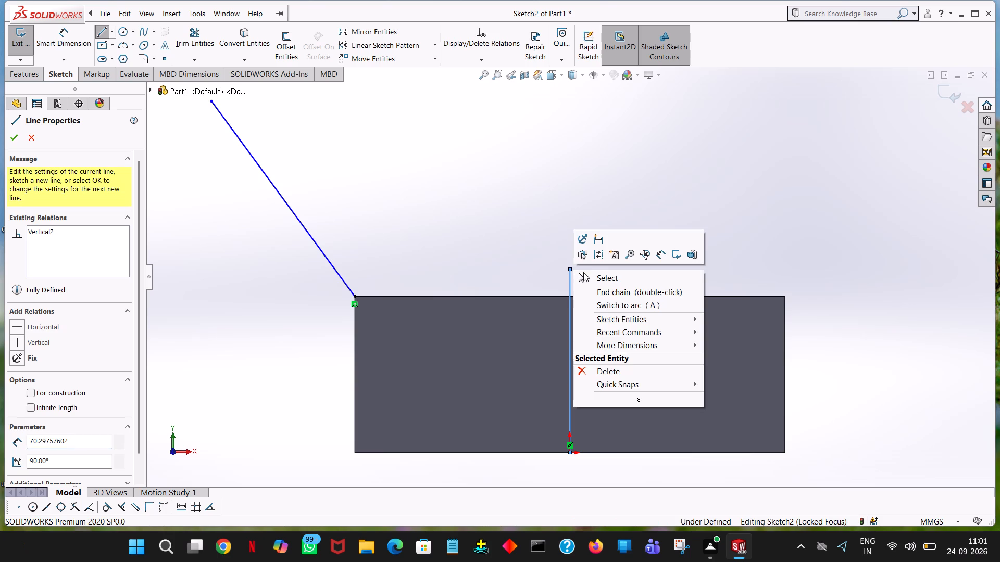
click(598, 279)
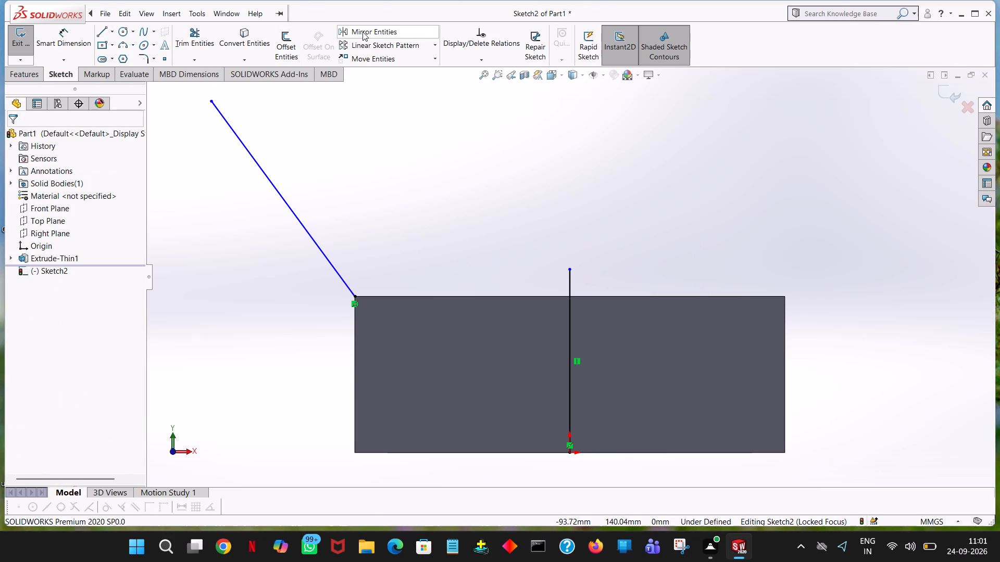
Mirror the slanted line about the central vertical line, keeping the original.
click(362, 32)
click(306, 229)
click(90, 288)
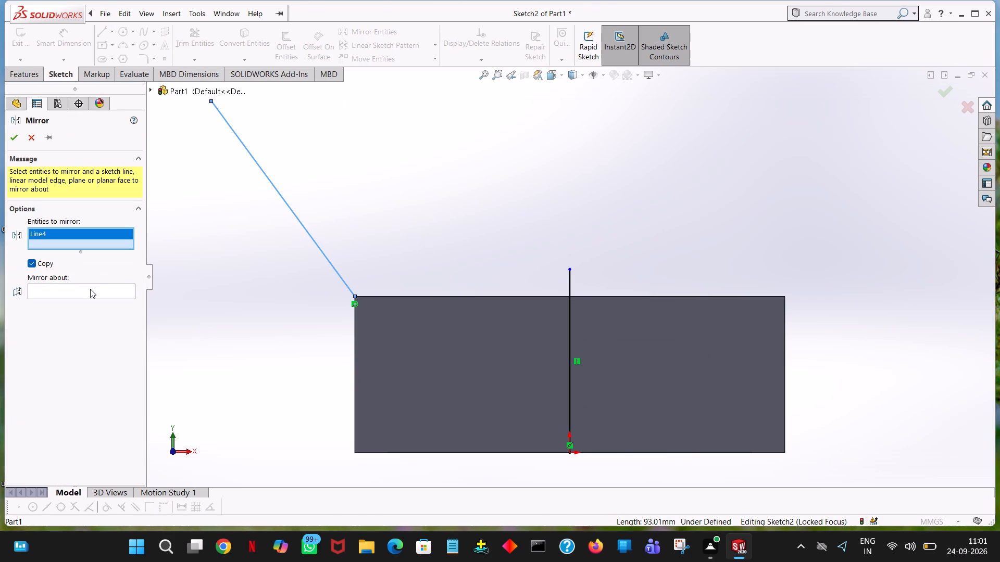
click(573, 366)
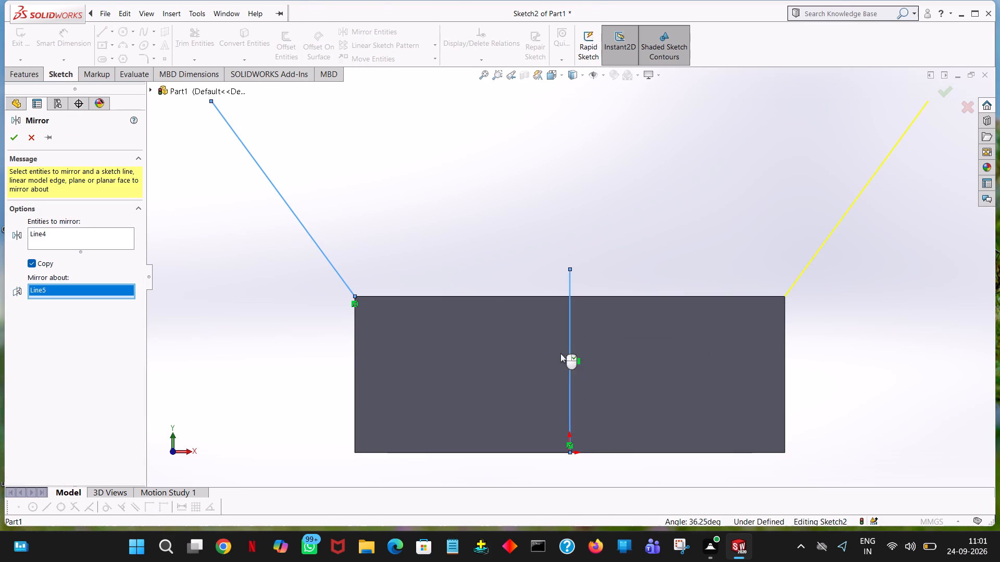
click(18, 139)
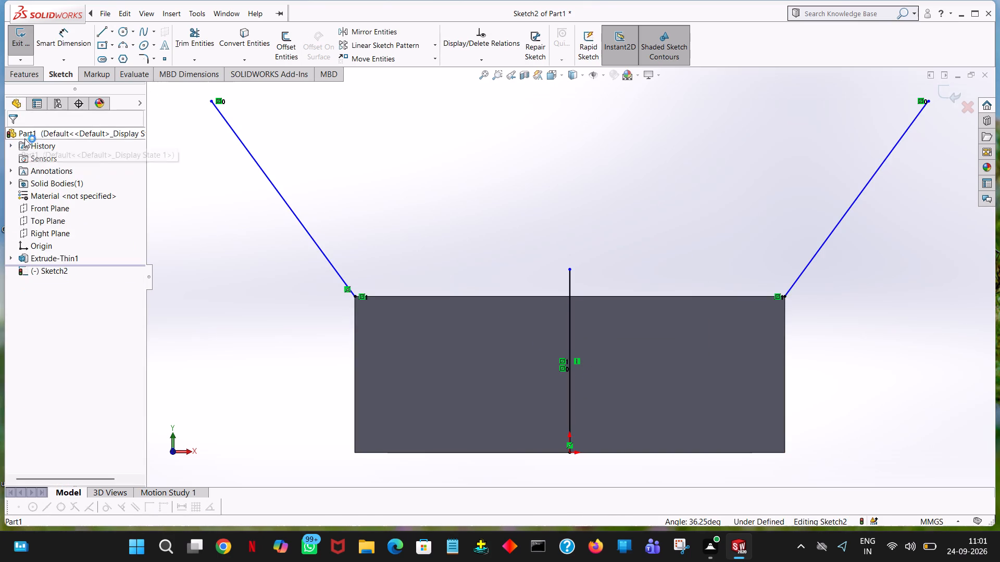
Trim away the central vertical line used as the mirror axis.
click(194, 37)
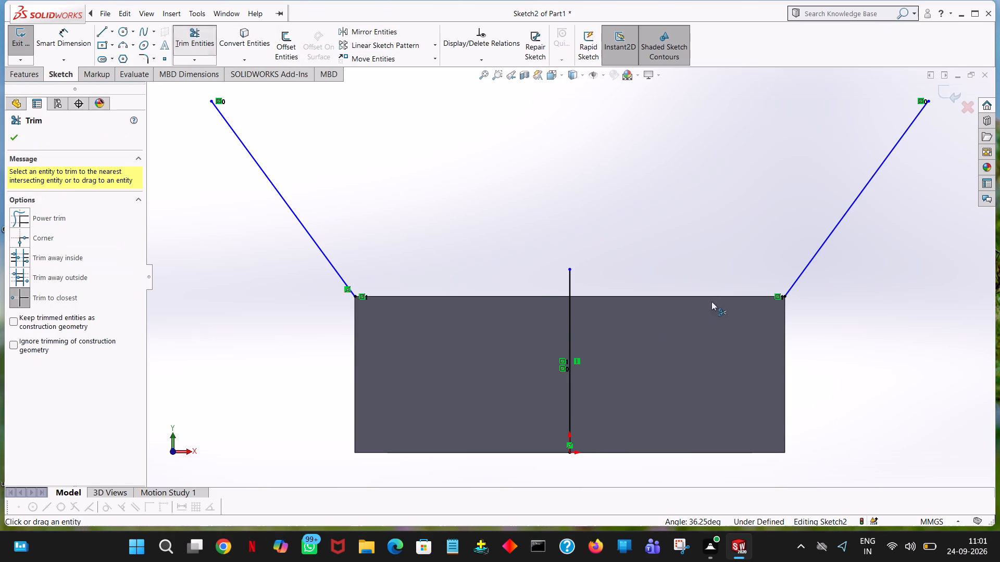
click(568, 336)
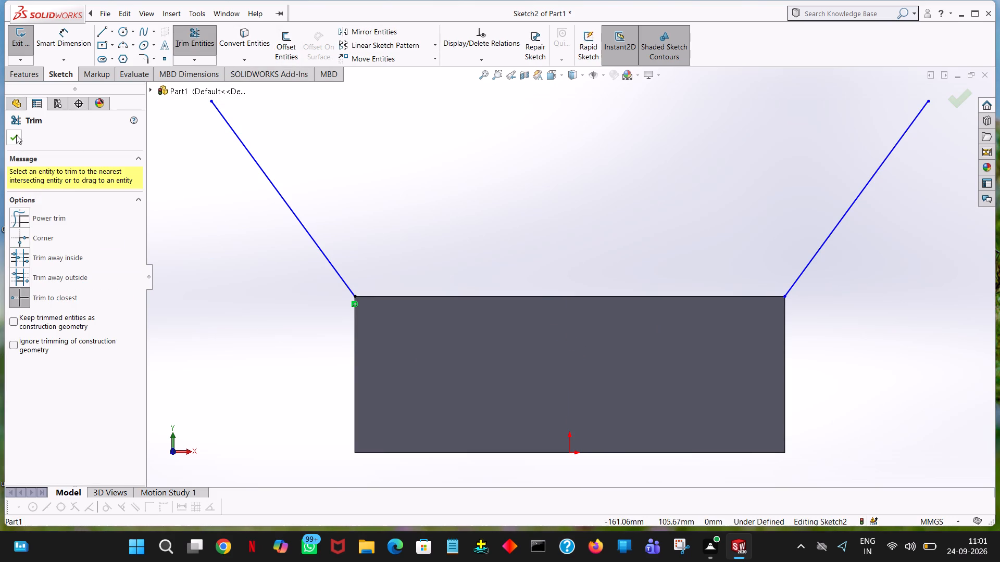
click(6, 136)
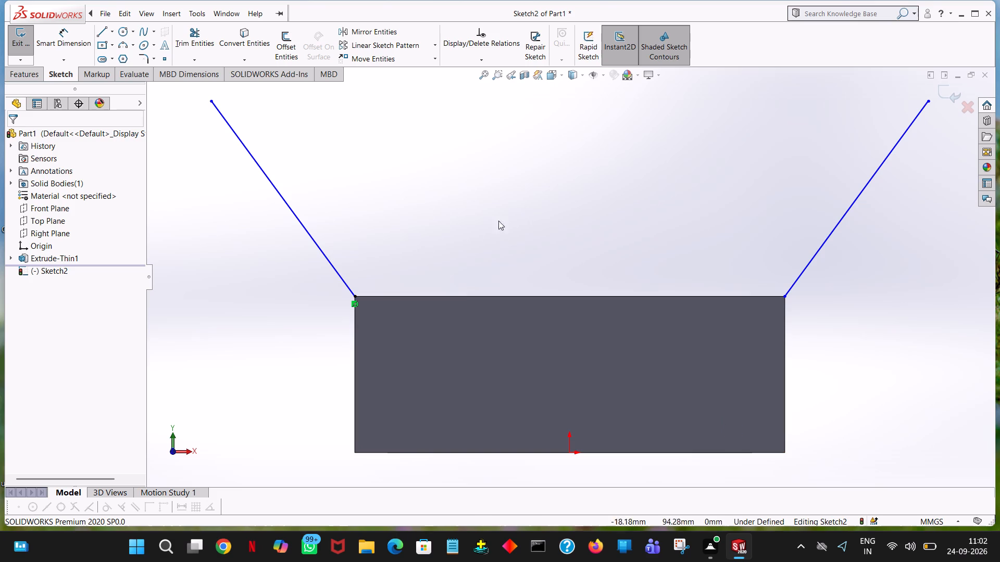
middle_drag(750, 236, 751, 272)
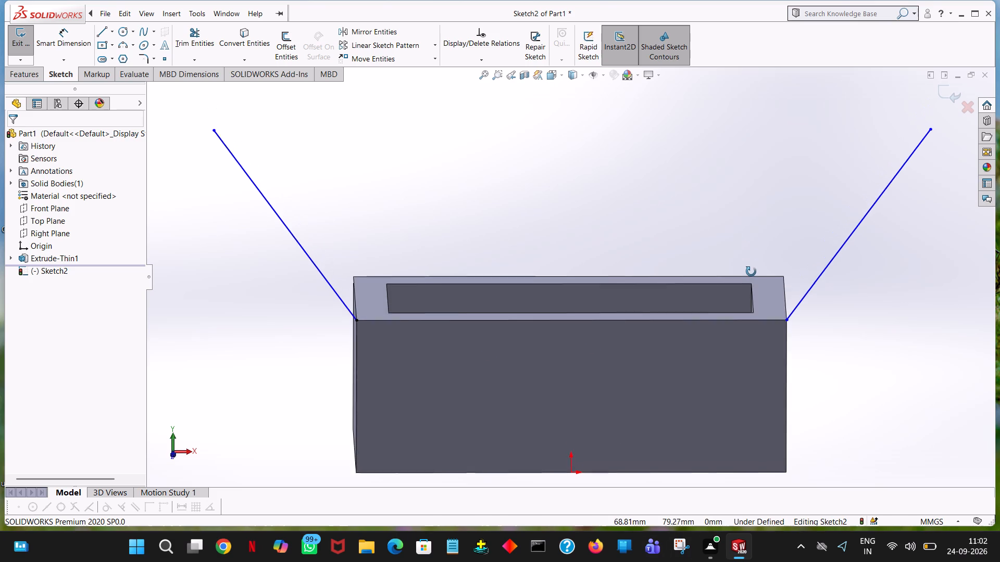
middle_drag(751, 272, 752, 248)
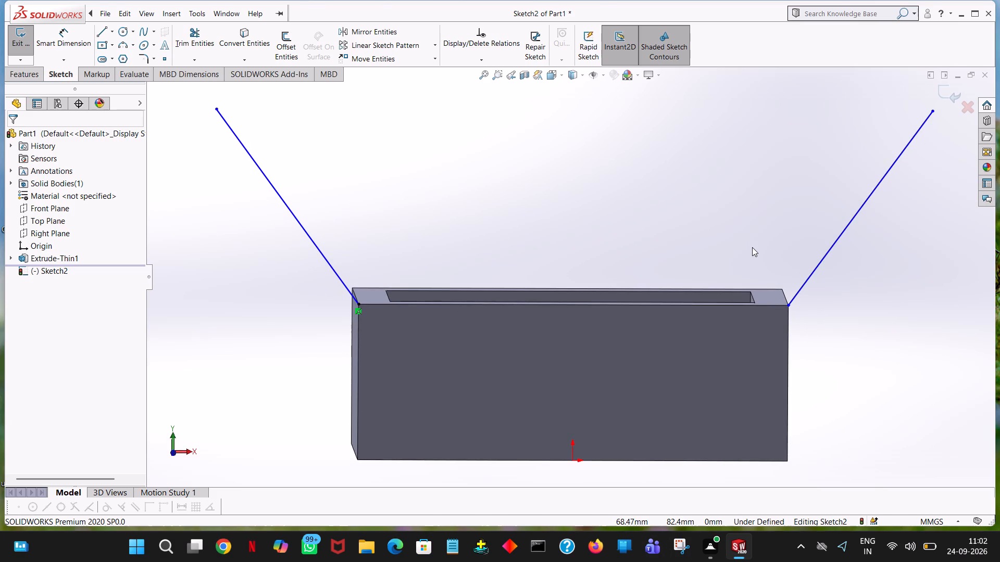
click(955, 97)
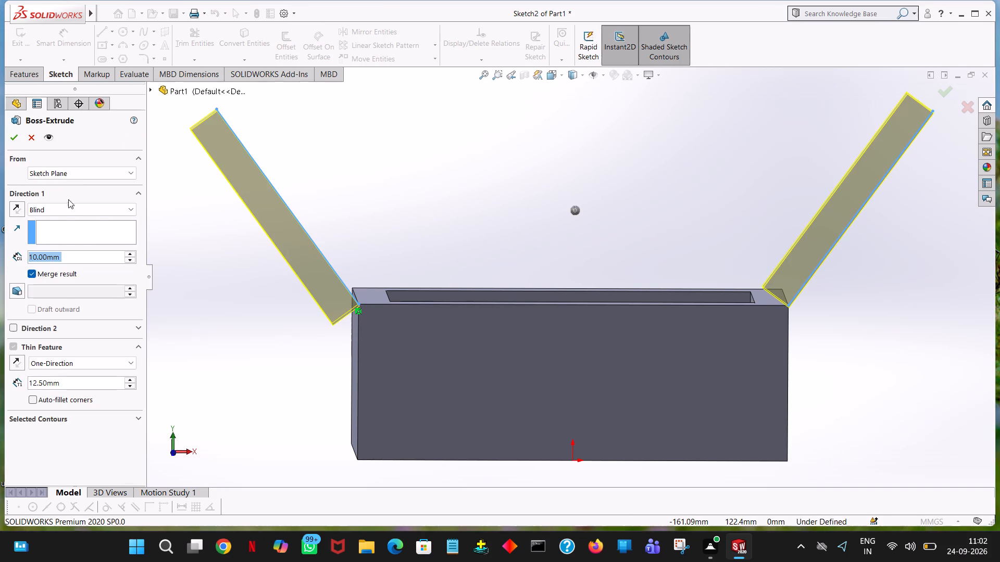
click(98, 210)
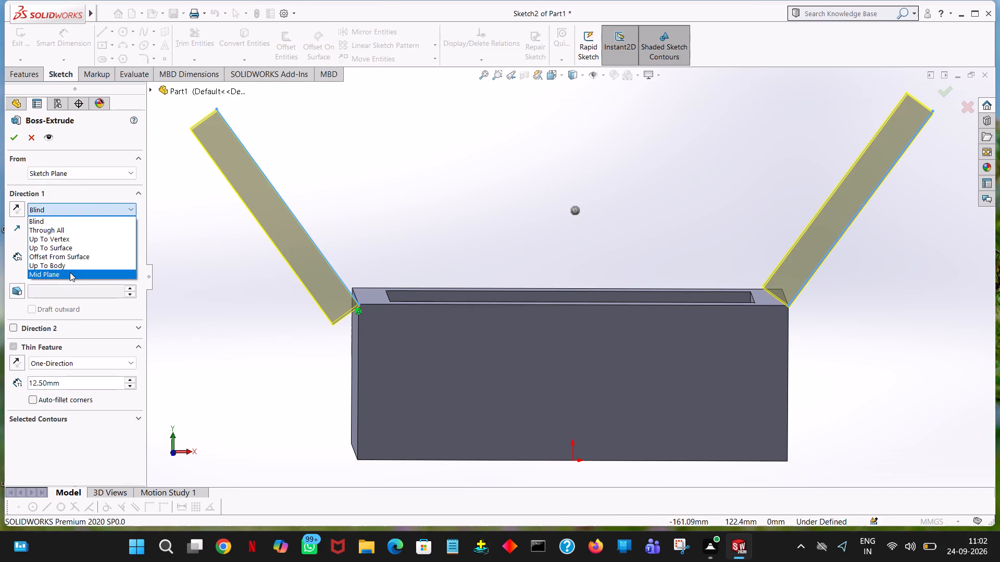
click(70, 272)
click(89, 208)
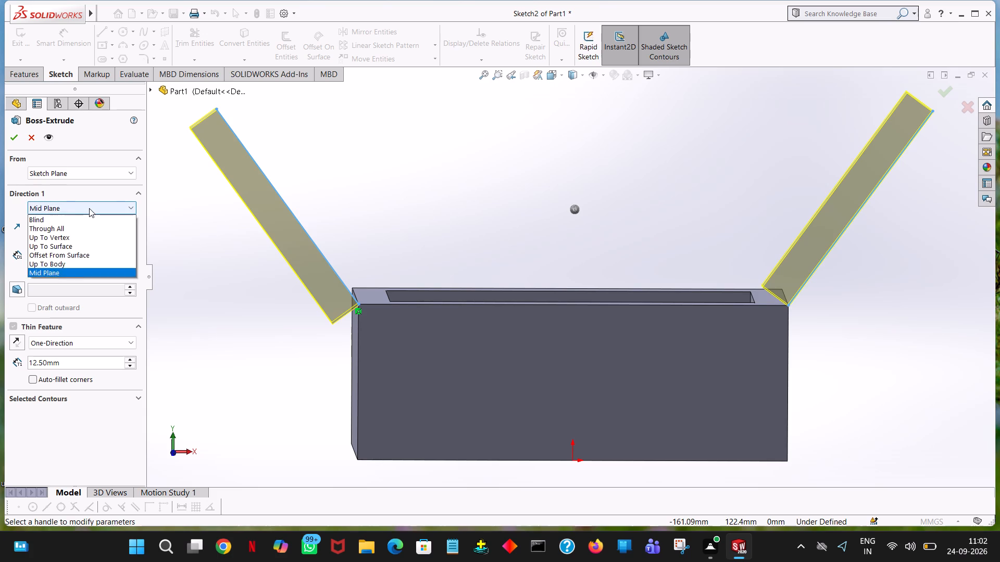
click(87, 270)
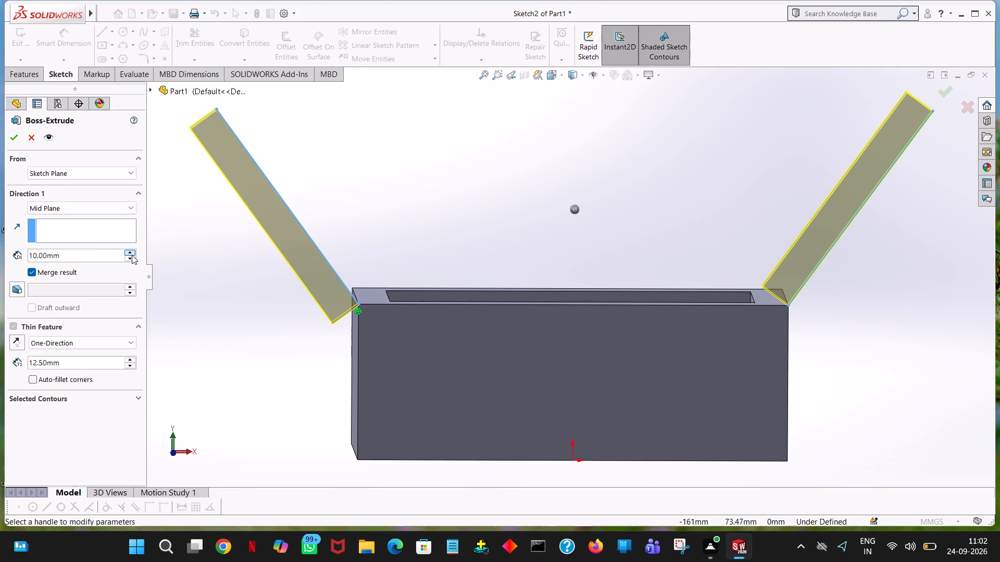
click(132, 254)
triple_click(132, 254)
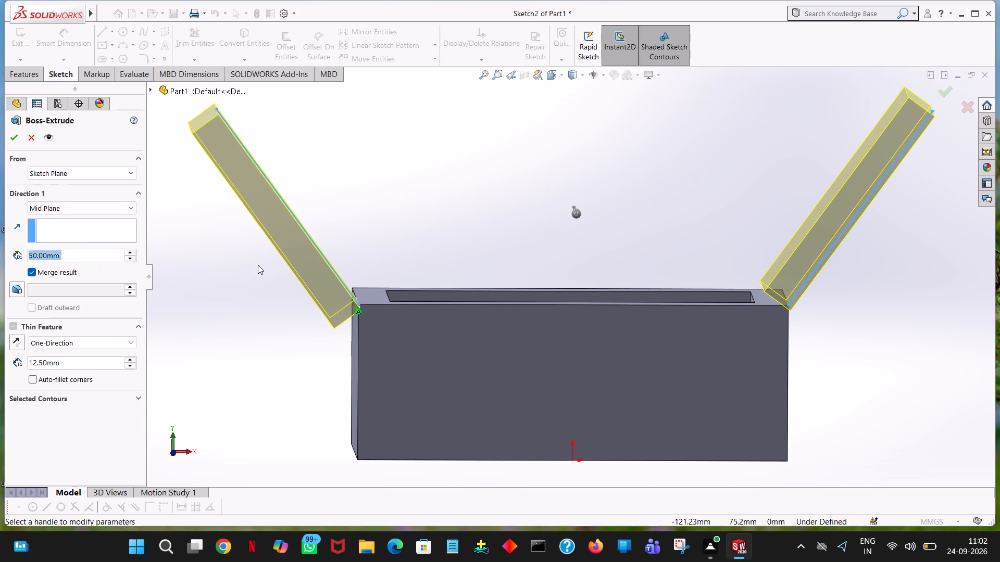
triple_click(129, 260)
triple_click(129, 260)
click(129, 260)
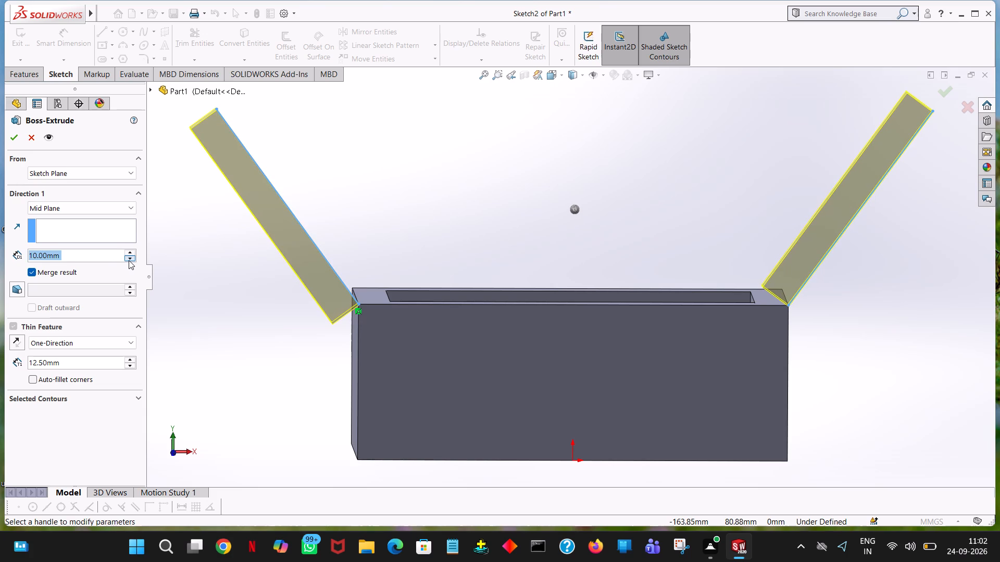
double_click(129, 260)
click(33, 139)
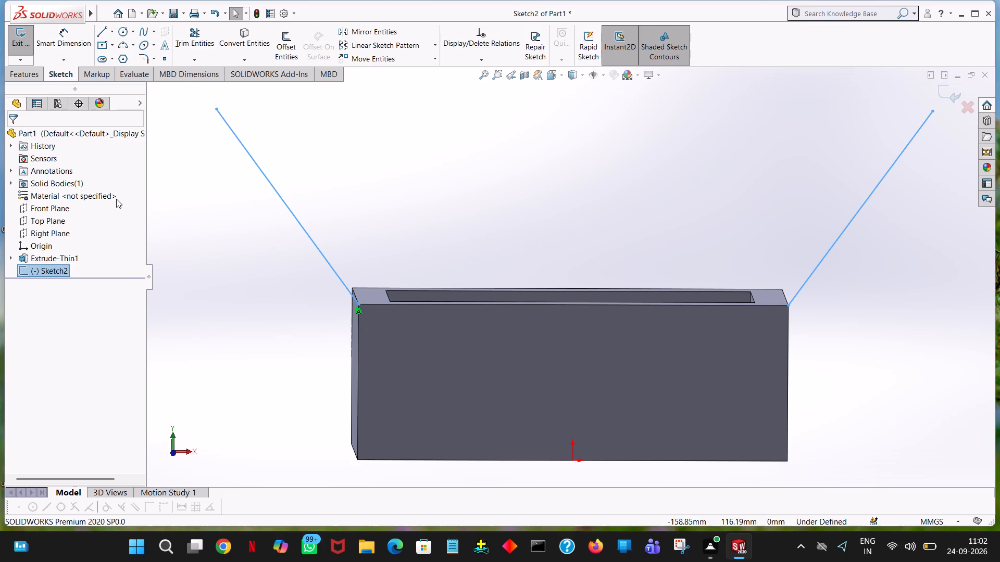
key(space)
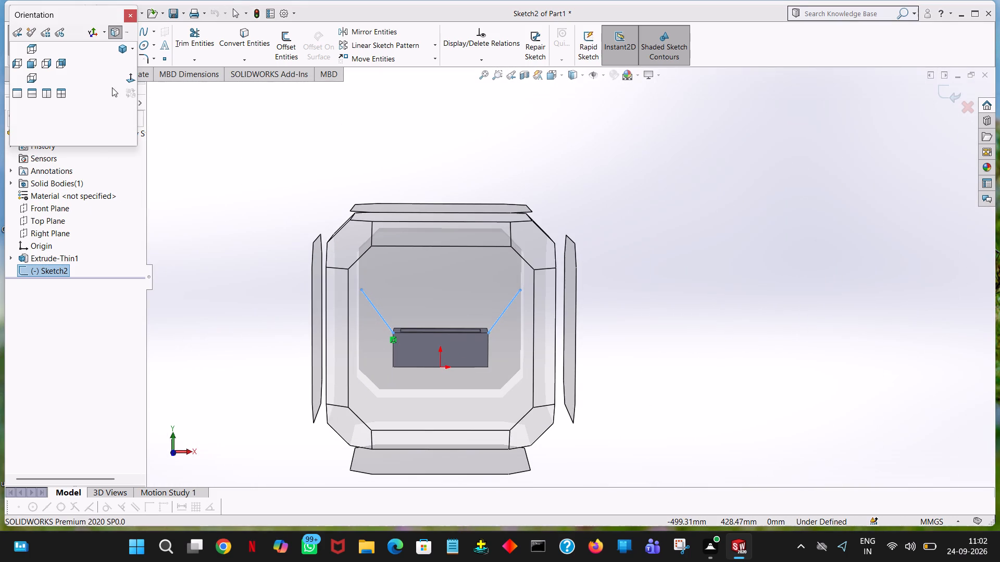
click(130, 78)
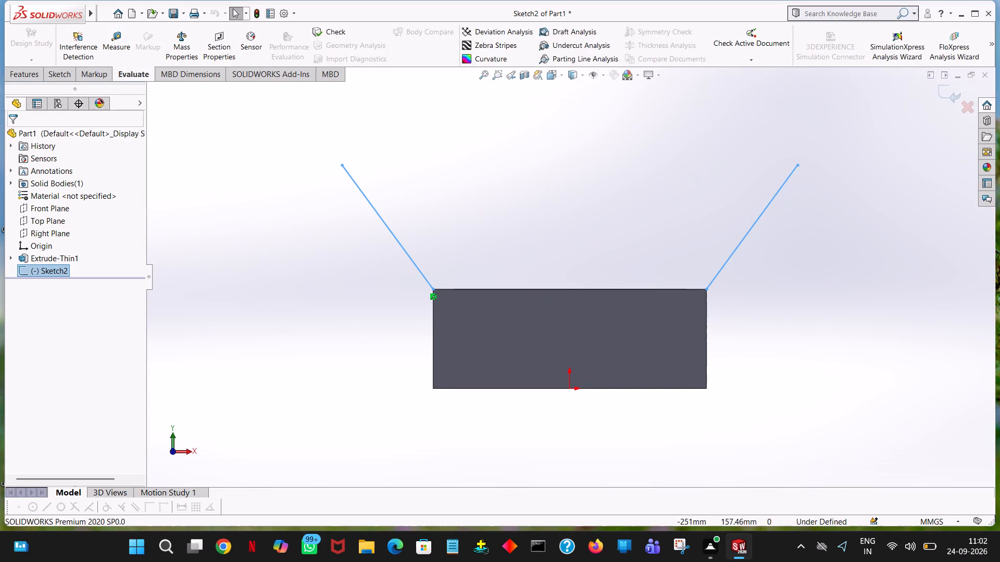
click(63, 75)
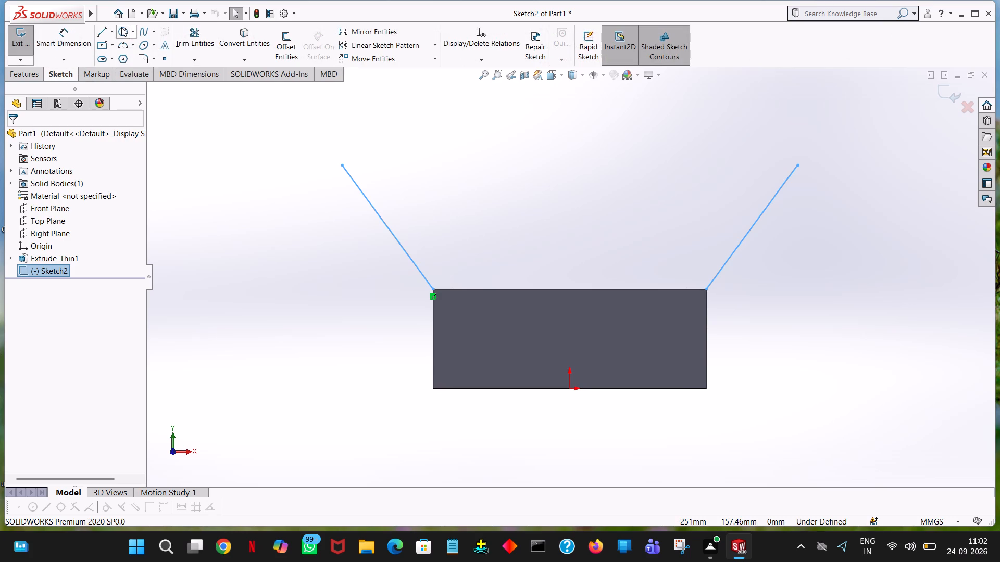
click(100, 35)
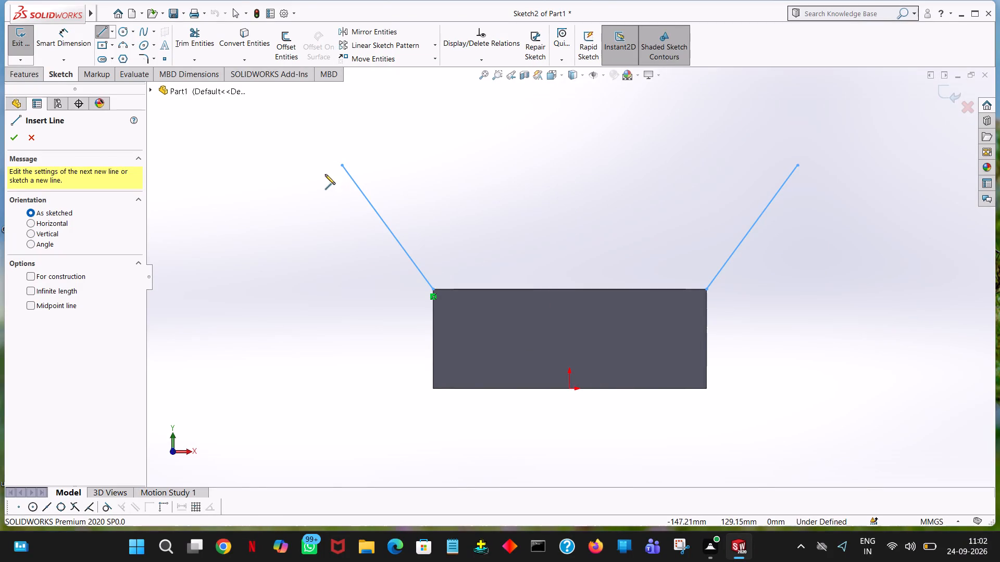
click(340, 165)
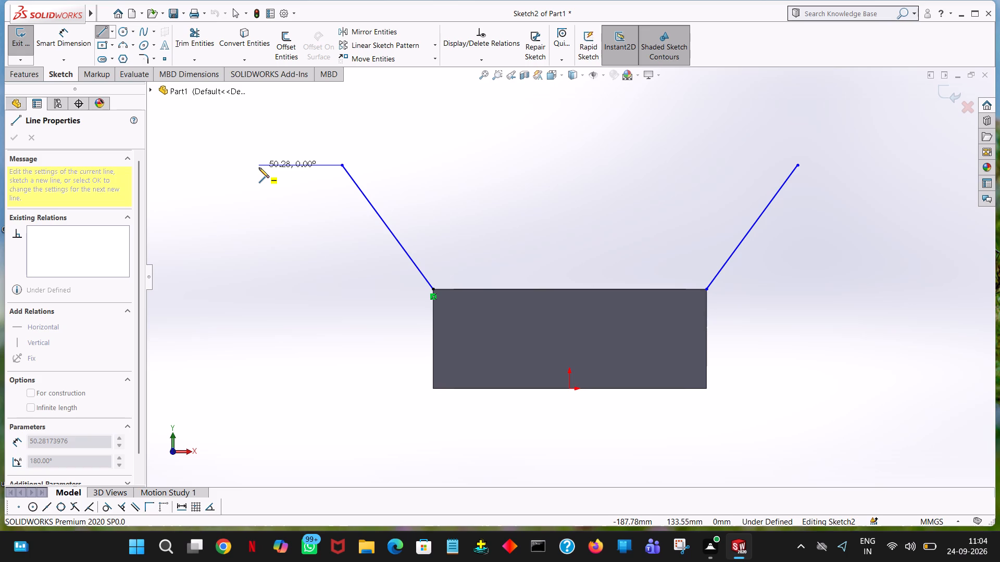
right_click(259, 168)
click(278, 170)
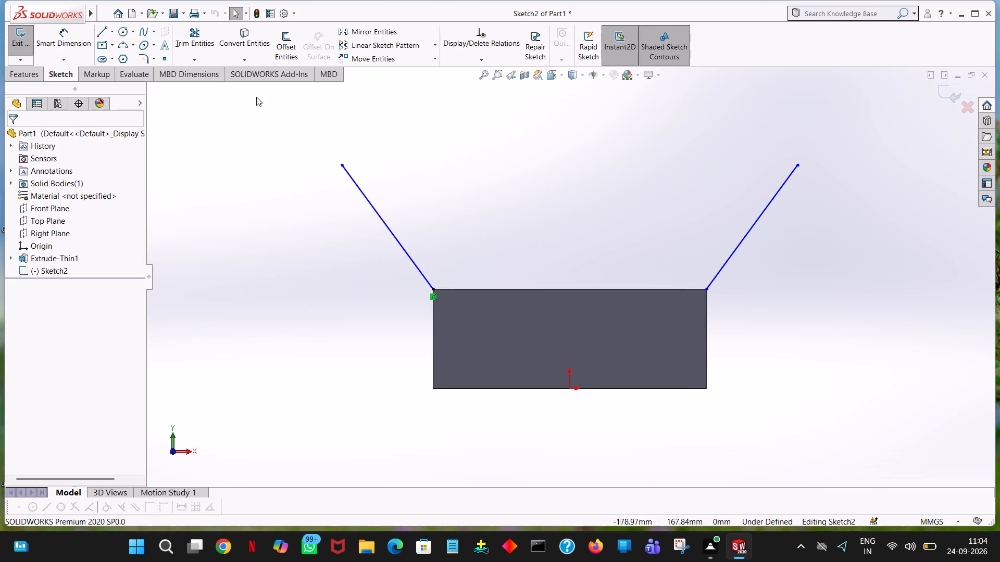
Draw a vertical line about 149 mm long straight up from the origin, past the tops of the slanted lines.
click(102, 29)
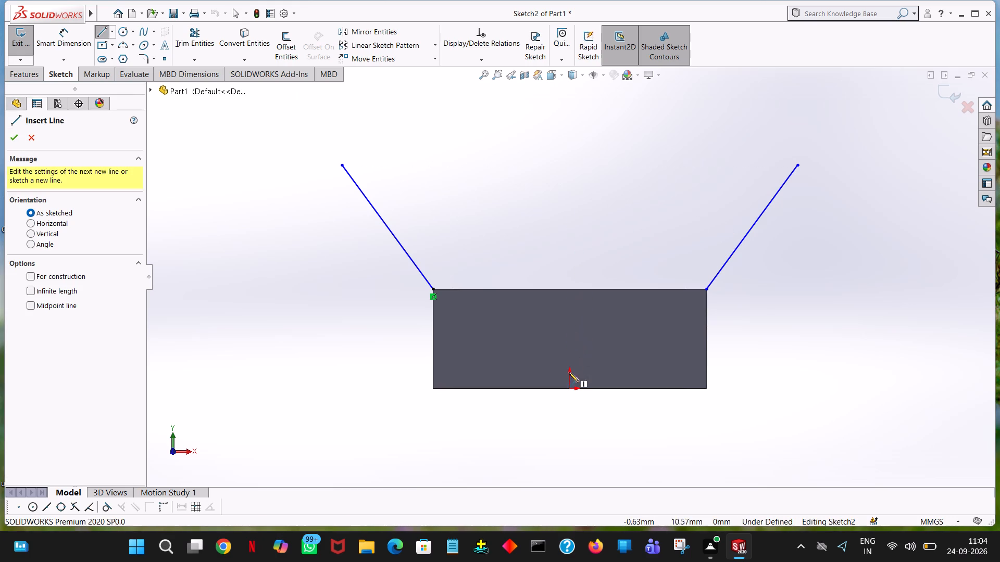
click(570, 389)
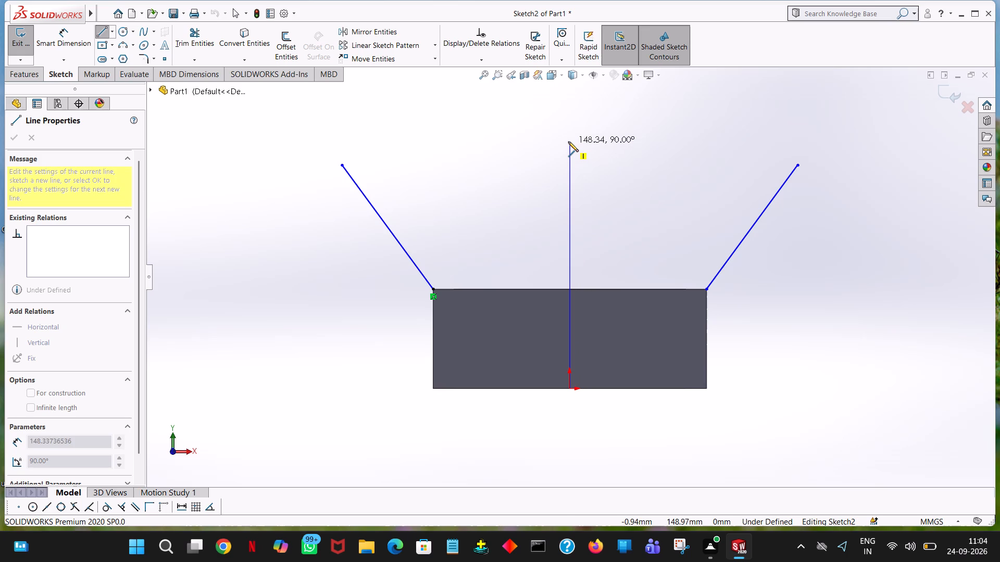
click(568, 142)
right_click(568, 142)
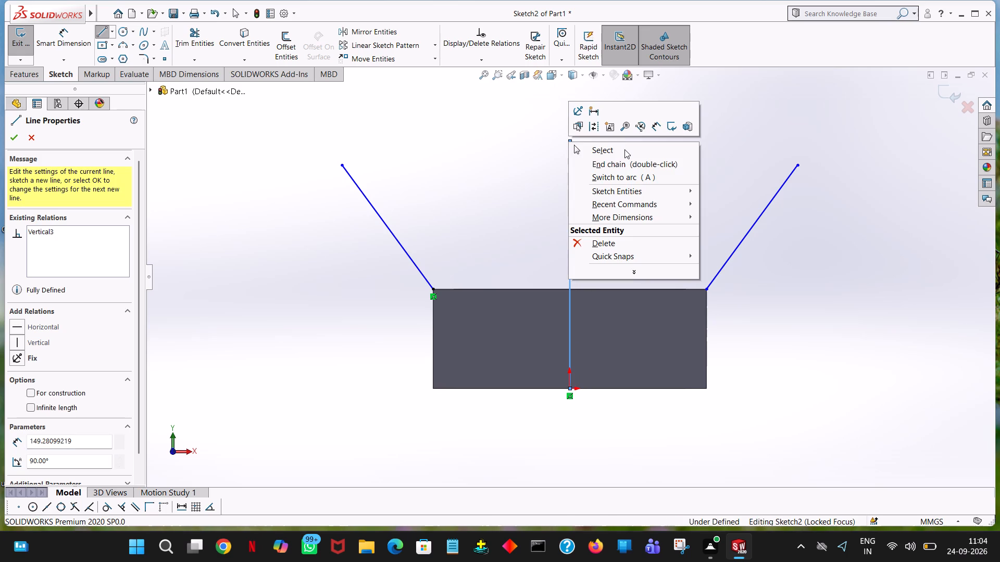
click(624, 149)
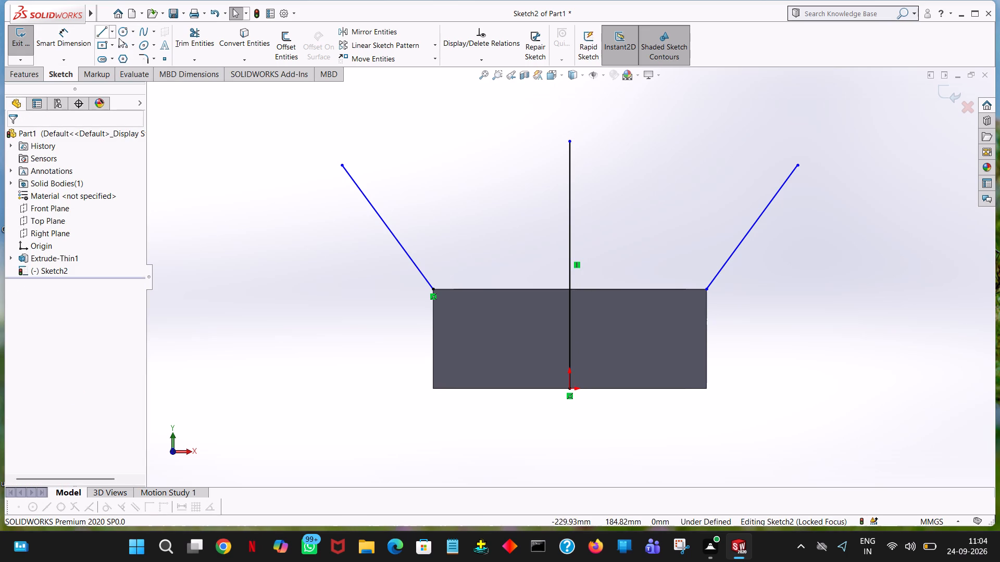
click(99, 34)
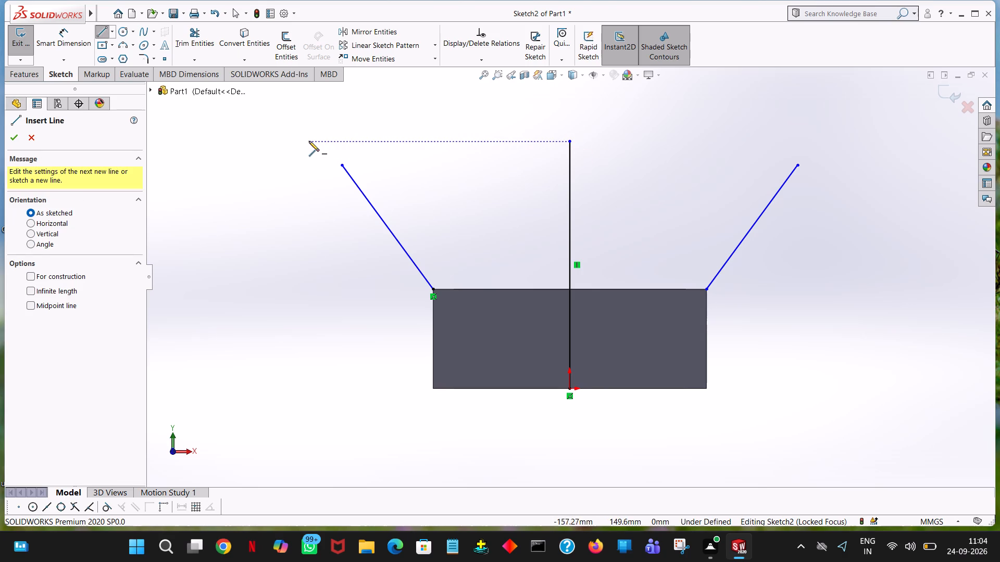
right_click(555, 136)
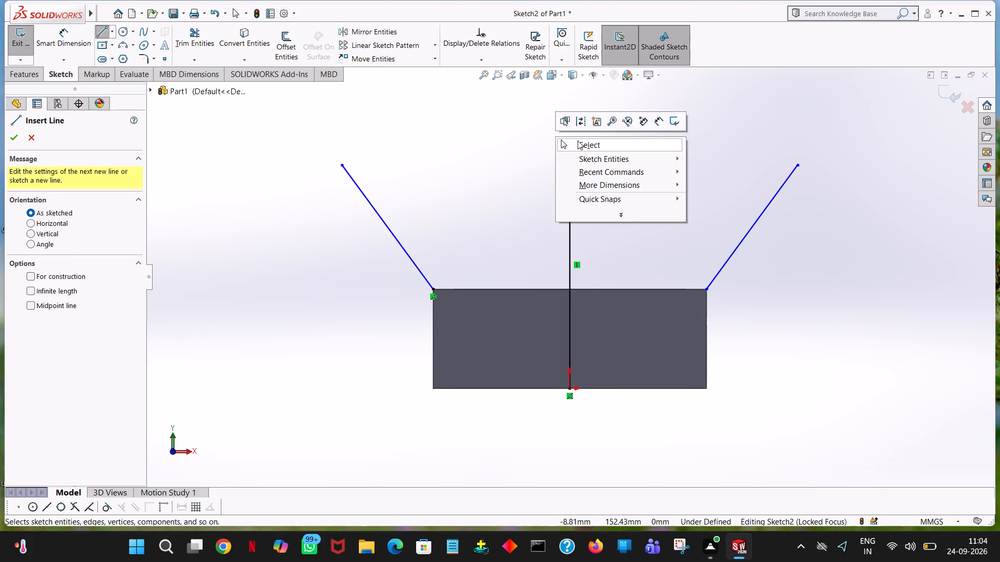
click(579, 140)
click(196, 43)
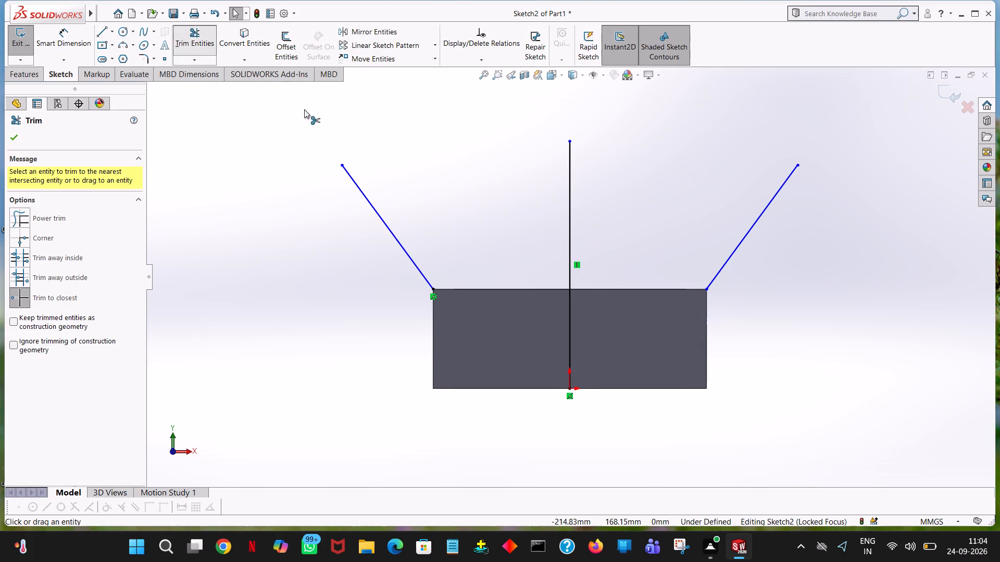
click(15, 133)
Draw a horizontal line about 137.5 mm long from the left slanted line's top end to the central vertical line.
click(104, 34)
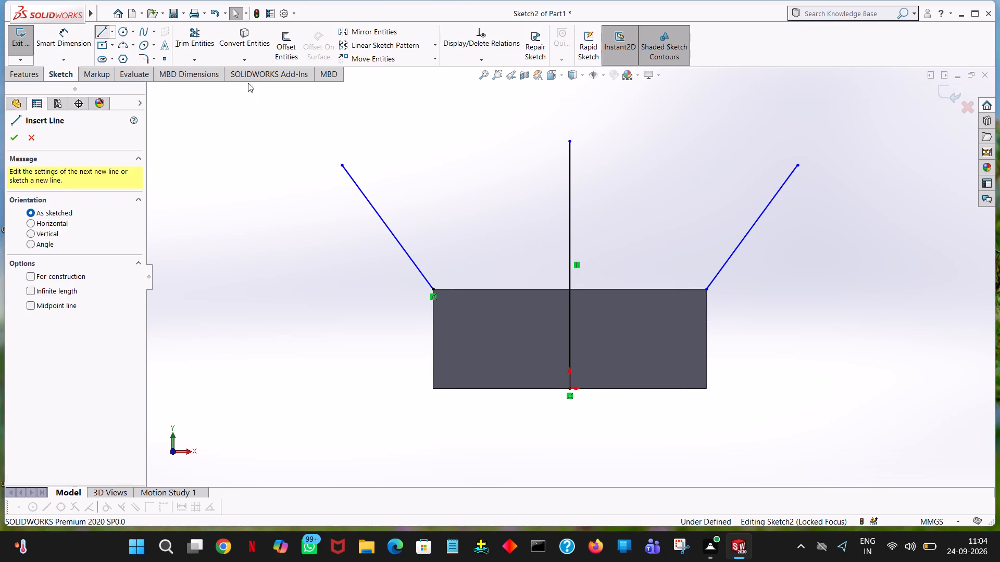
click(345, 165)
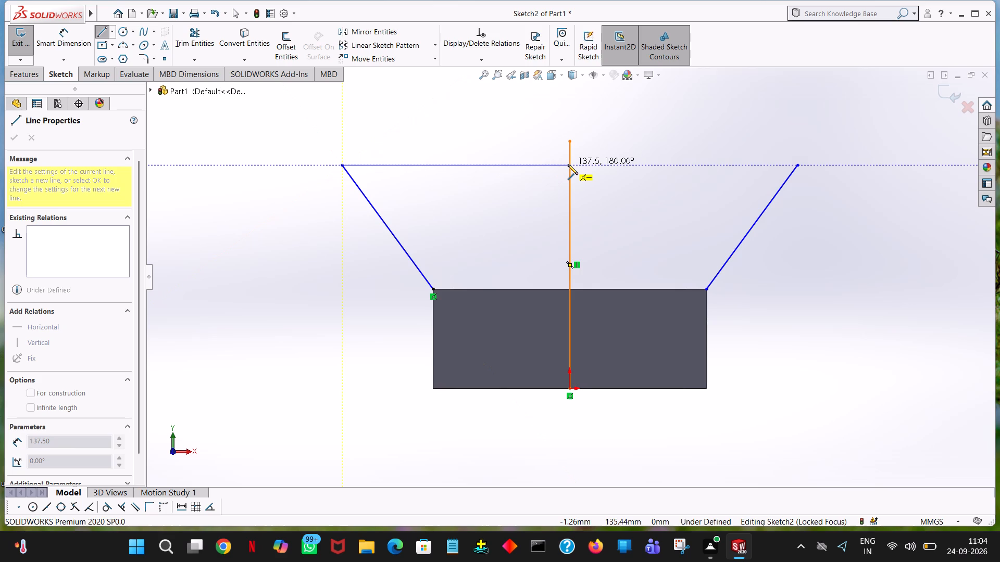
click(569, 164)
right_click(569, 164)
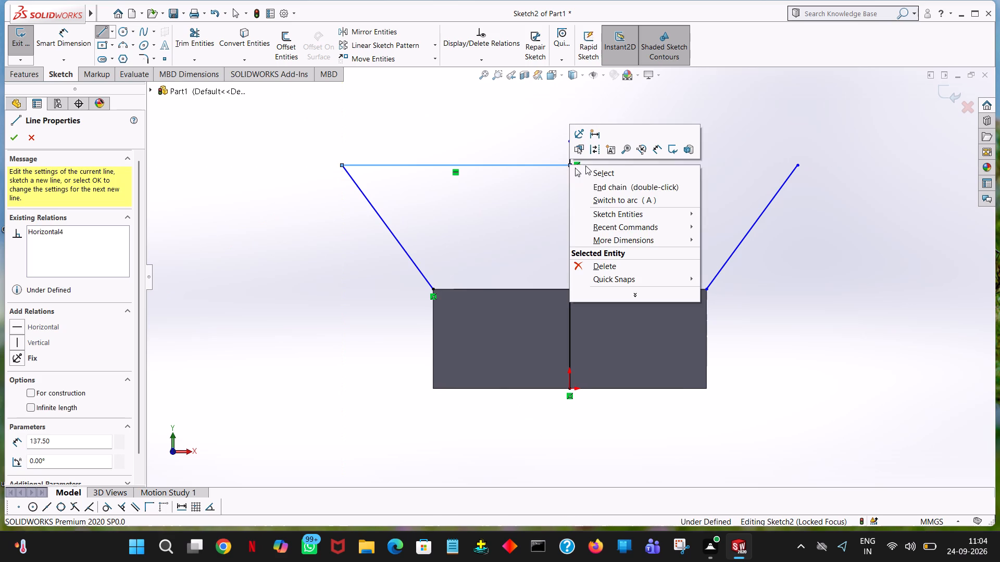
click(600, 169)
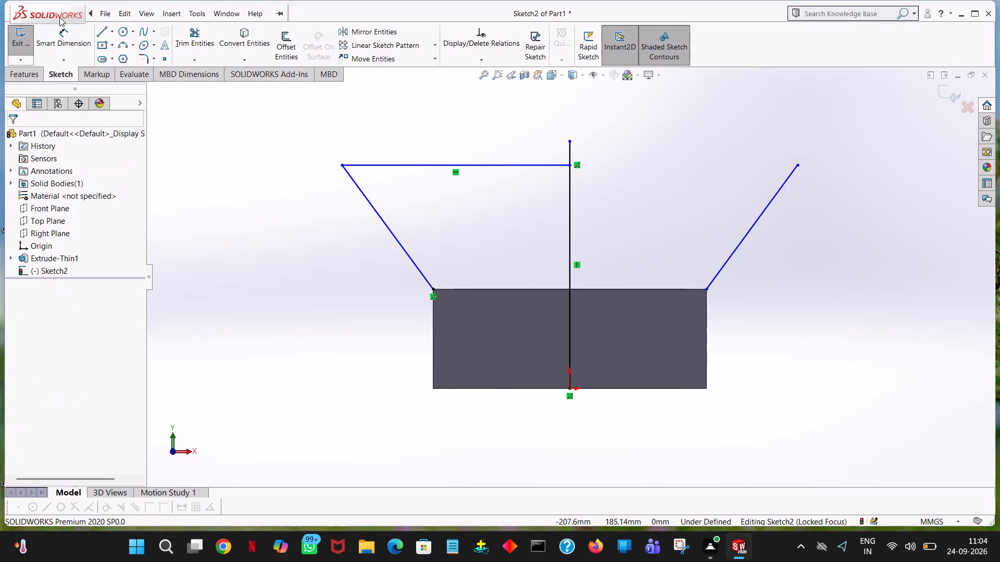
Draw a horizontal line about 137.5 mm long from the central vertical line to the right slanted line's top end.
click(101, 31)
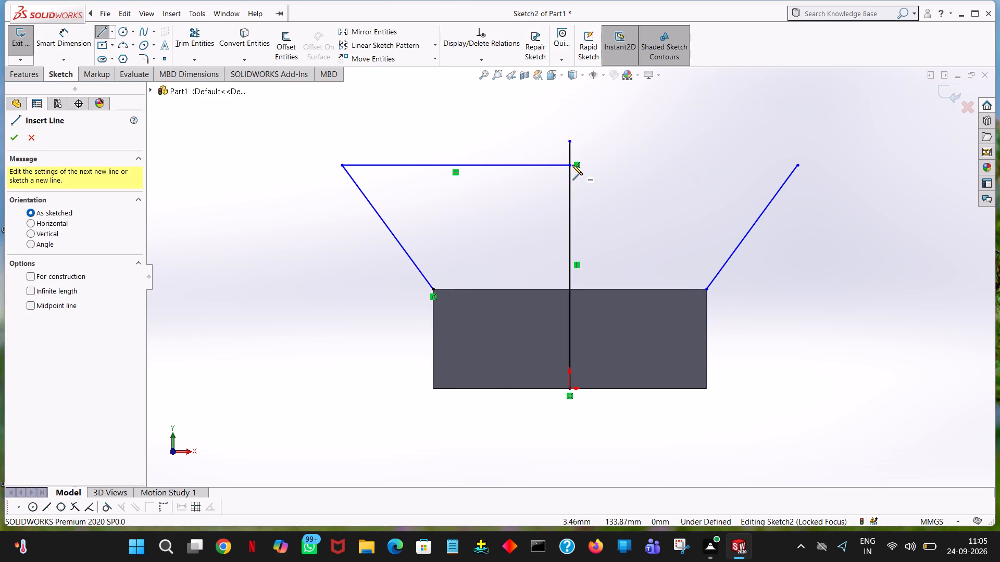
click(569, 164)
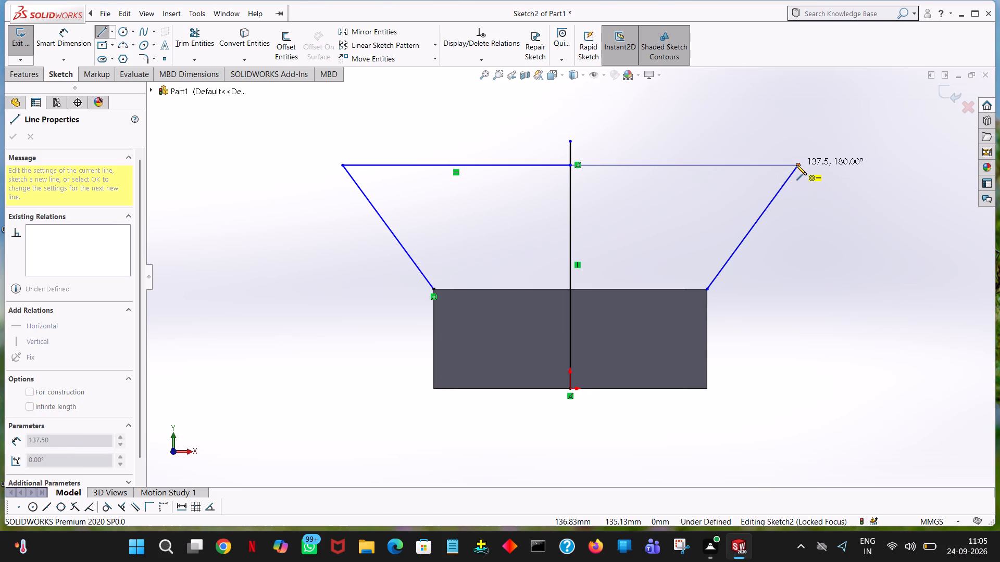
click(796, 165)
right_click(796, 165)
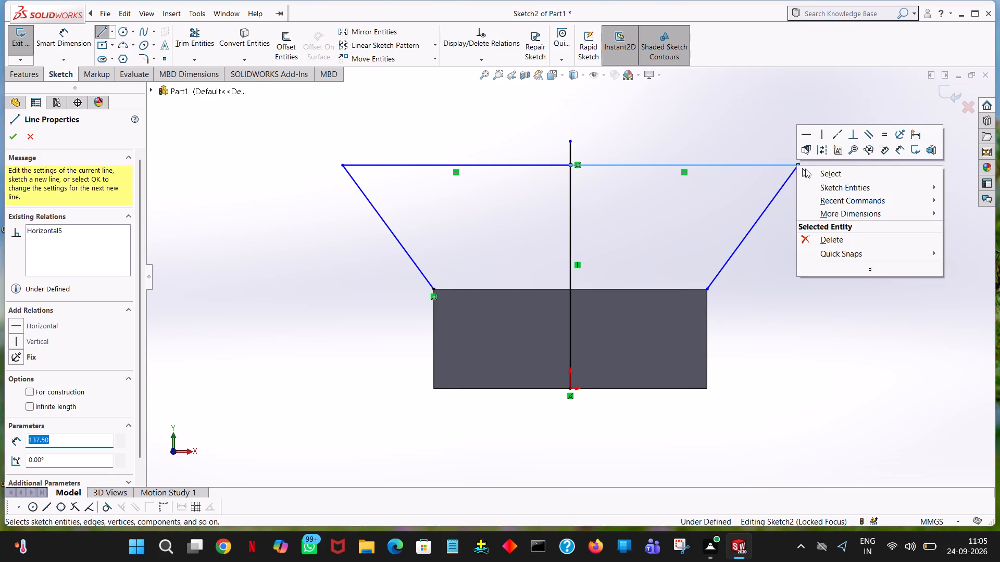
click(806, 169)
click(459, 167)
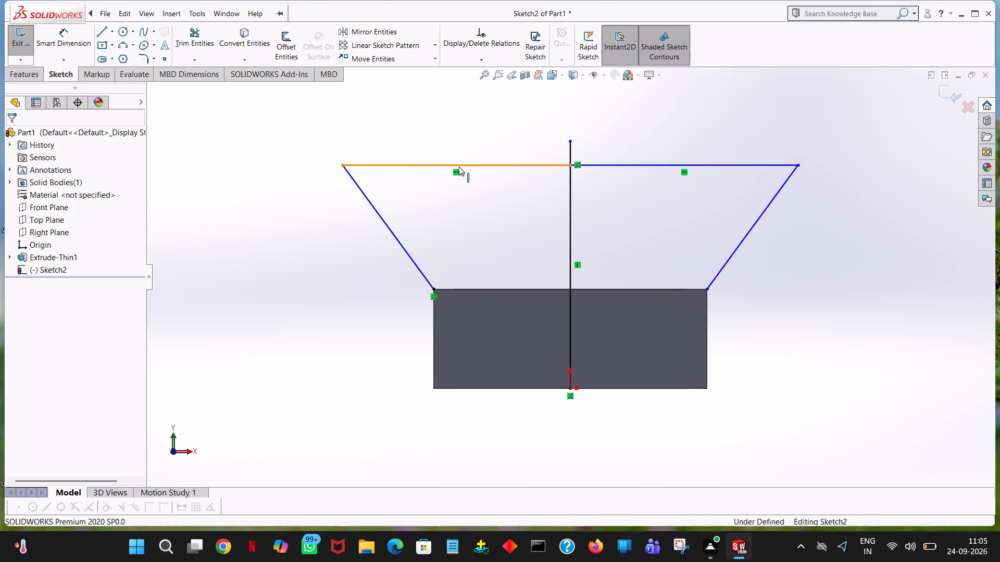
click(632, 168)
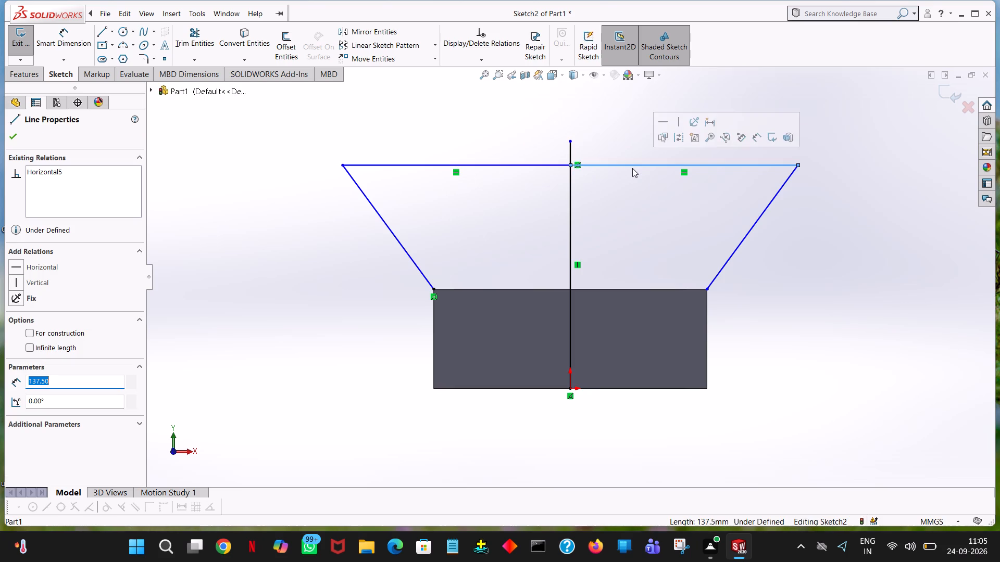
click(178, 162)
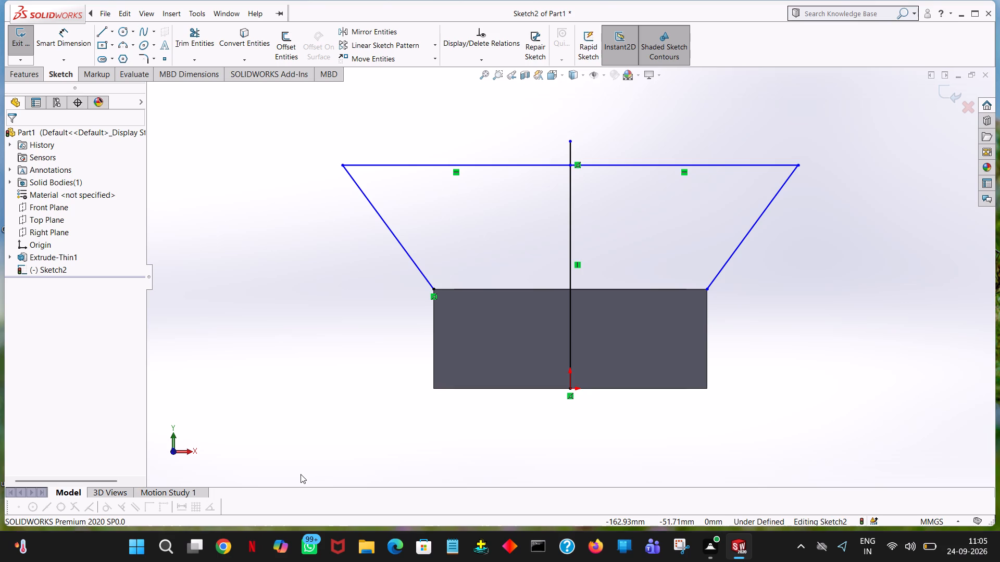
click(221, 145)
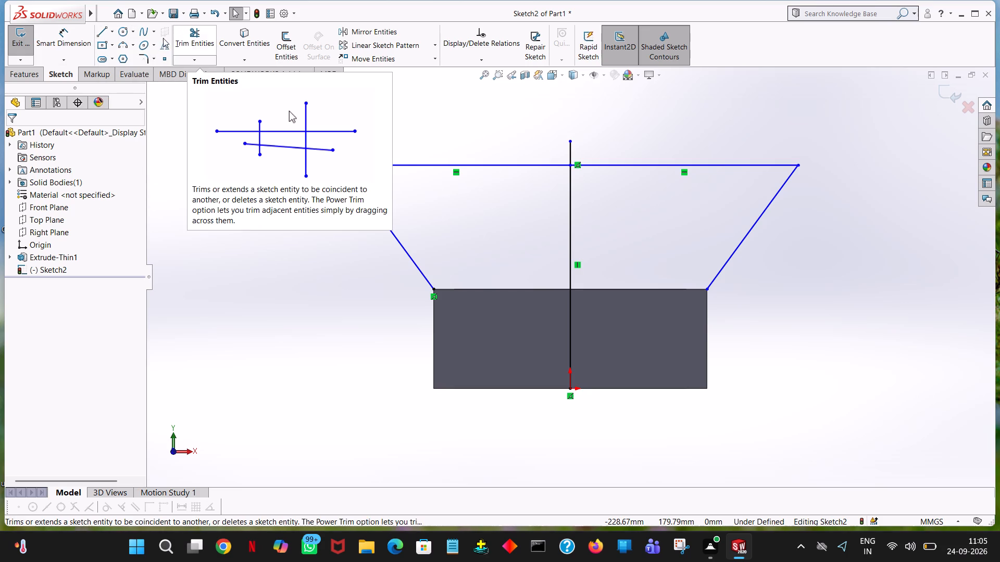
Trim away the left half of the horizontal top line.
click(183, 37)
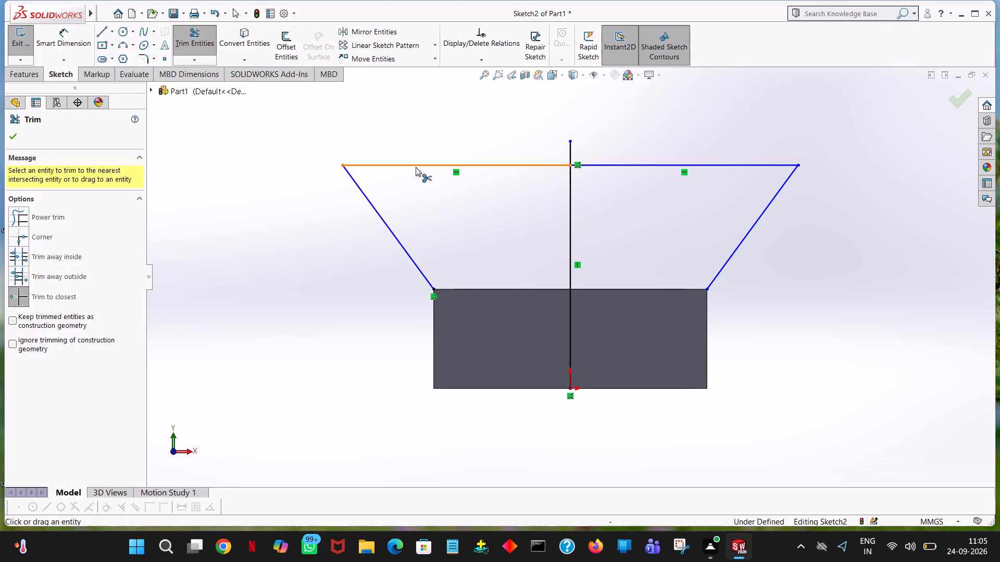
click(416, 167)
Draw a 425/2 mm horizontal line from the top line's central junction leftward, past the left slanted line's top end.
click(105, 29)
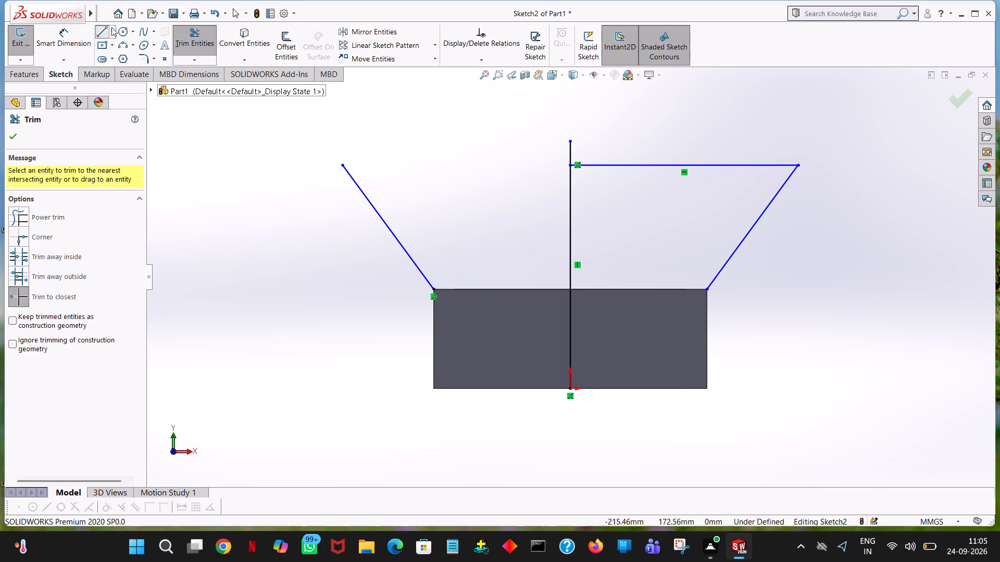
click(569, 165)
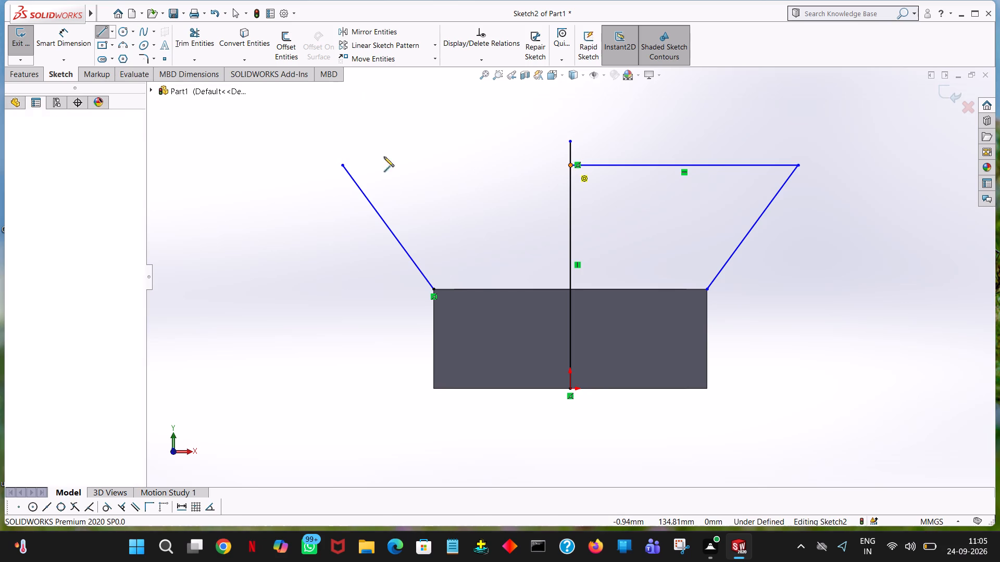
click(265, 163)
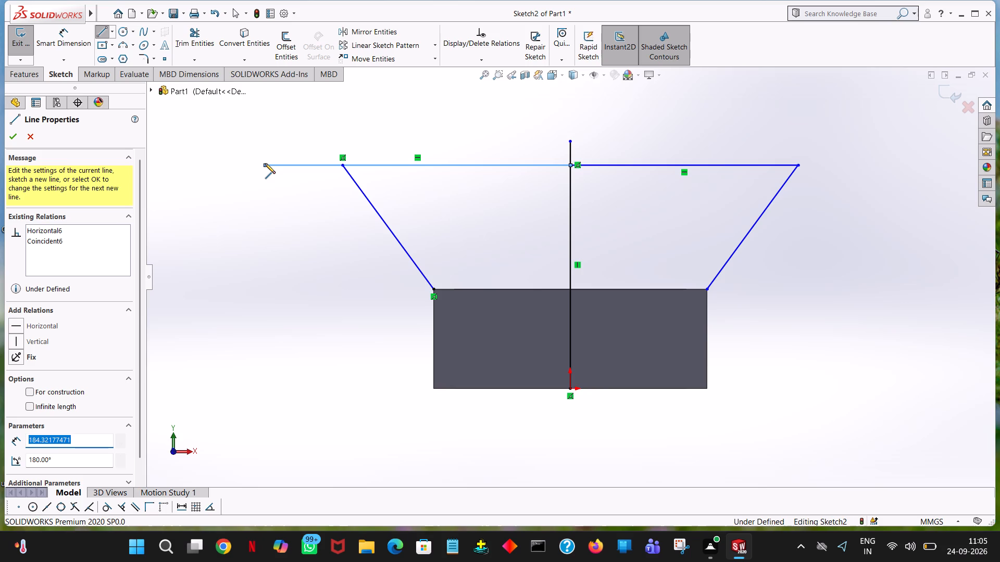
text(425/2)
key(Return)
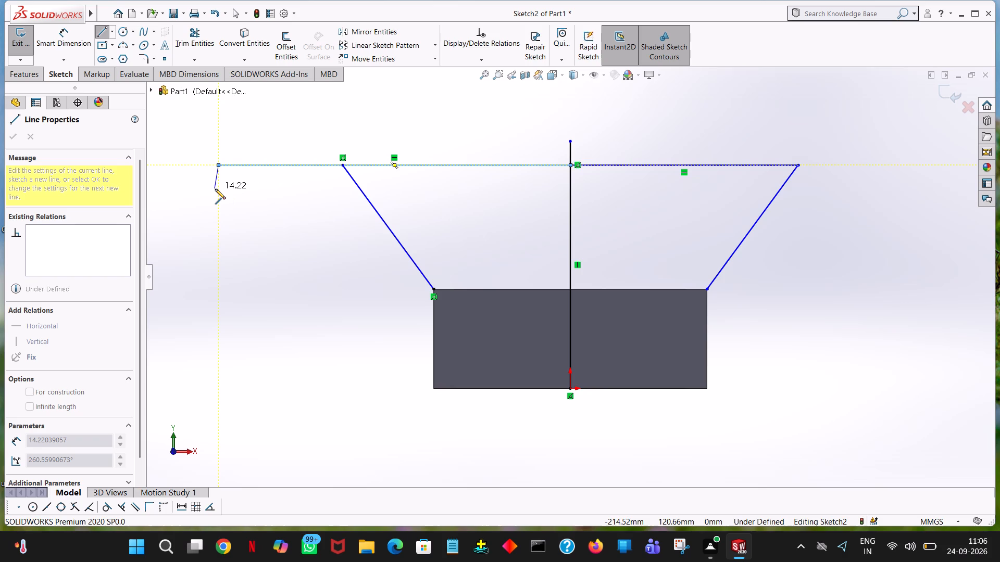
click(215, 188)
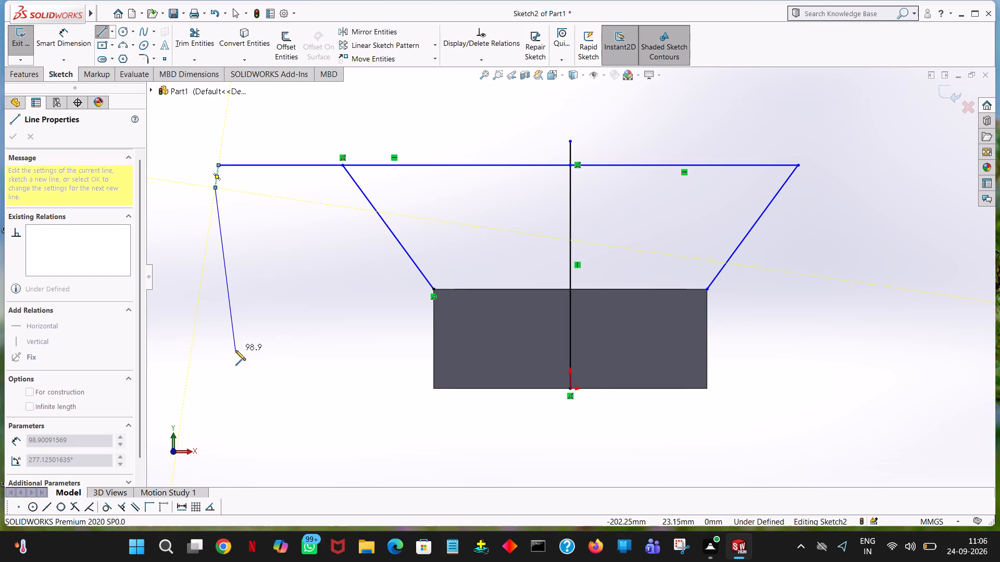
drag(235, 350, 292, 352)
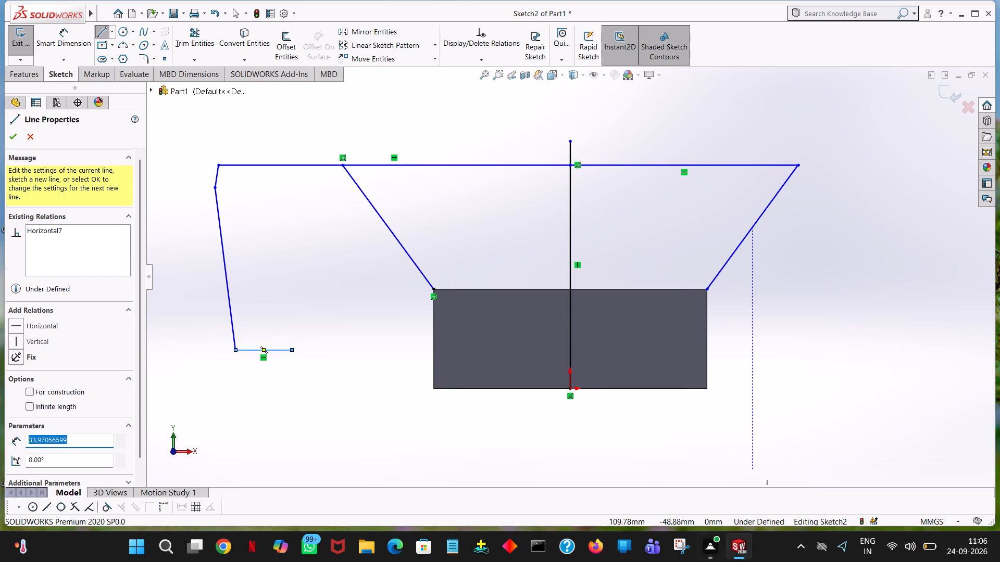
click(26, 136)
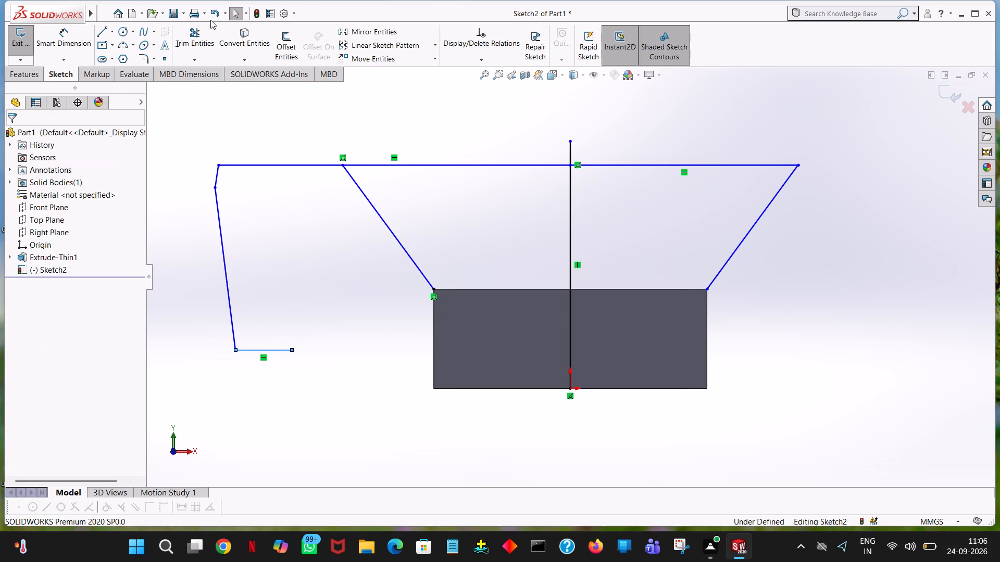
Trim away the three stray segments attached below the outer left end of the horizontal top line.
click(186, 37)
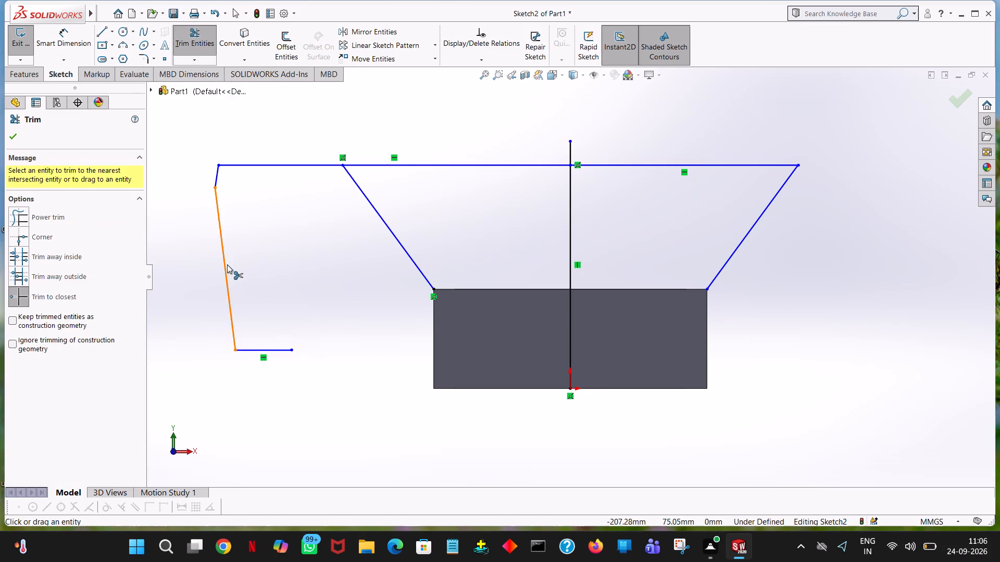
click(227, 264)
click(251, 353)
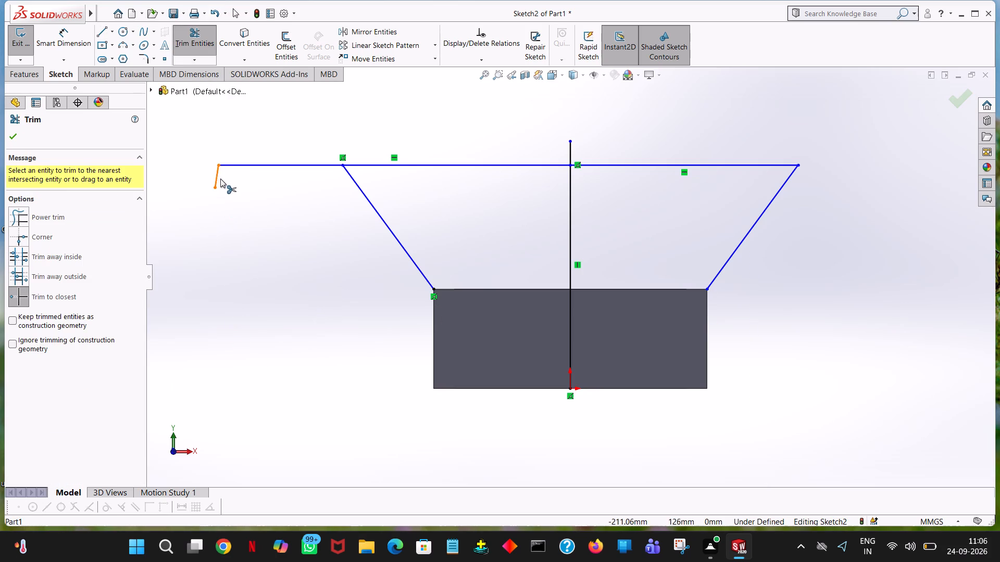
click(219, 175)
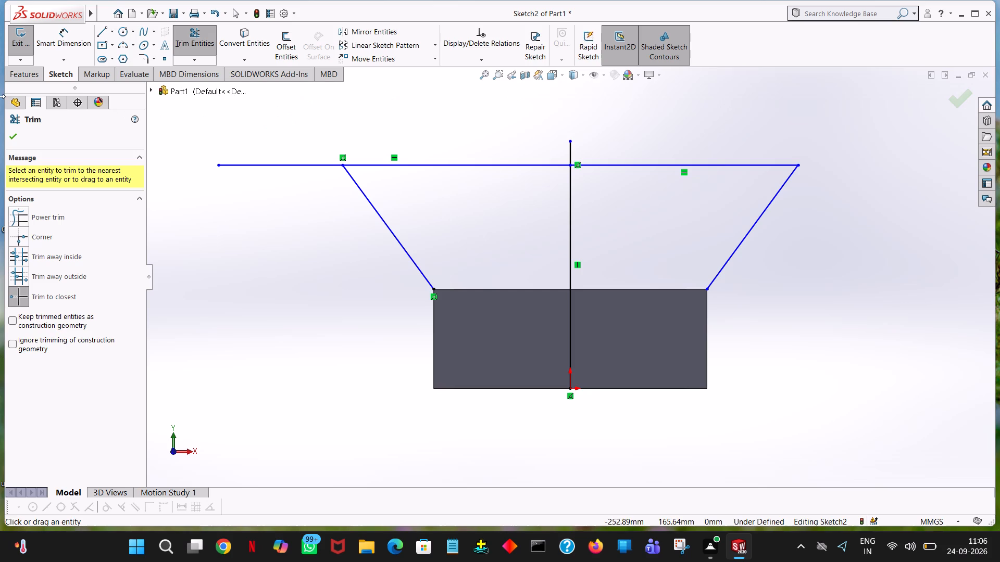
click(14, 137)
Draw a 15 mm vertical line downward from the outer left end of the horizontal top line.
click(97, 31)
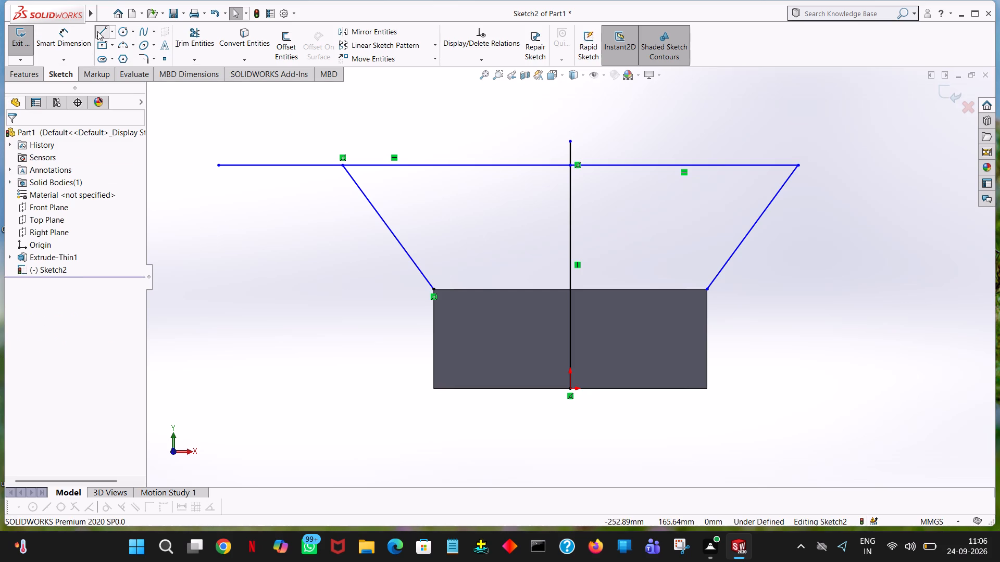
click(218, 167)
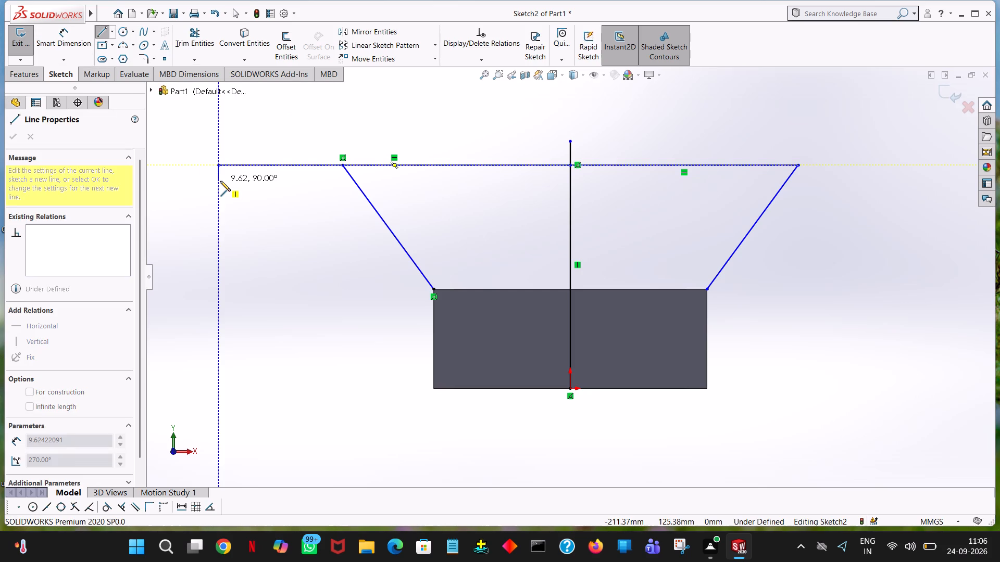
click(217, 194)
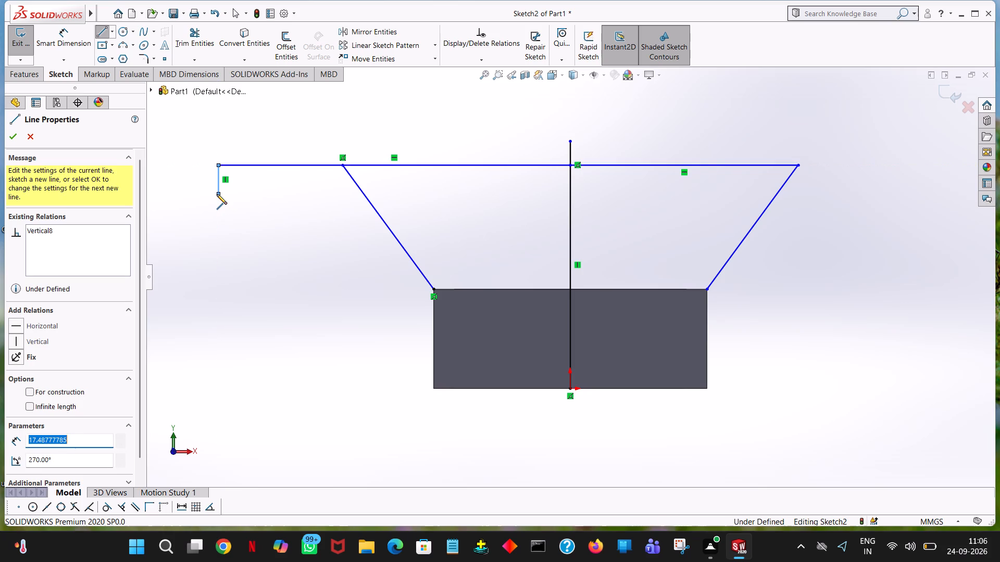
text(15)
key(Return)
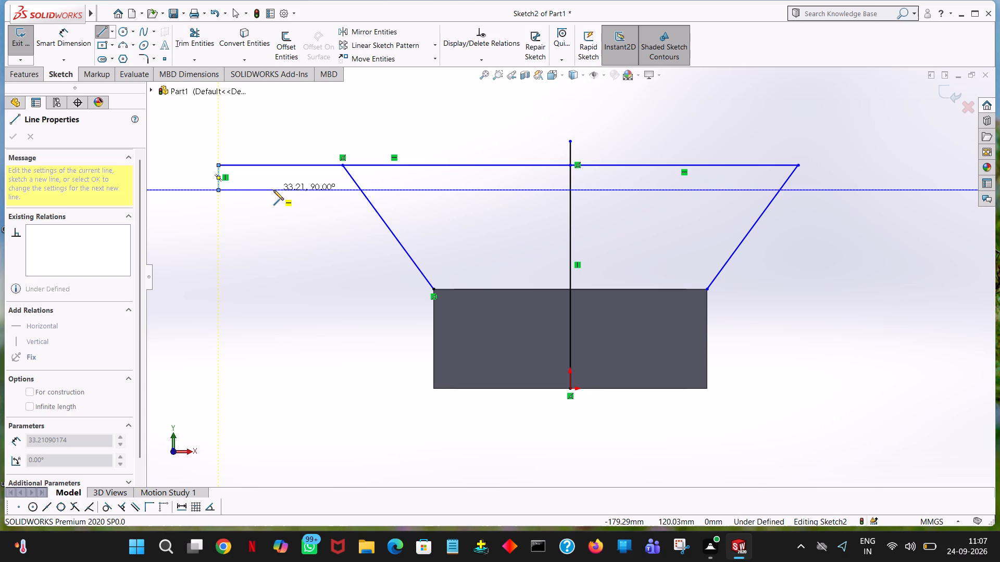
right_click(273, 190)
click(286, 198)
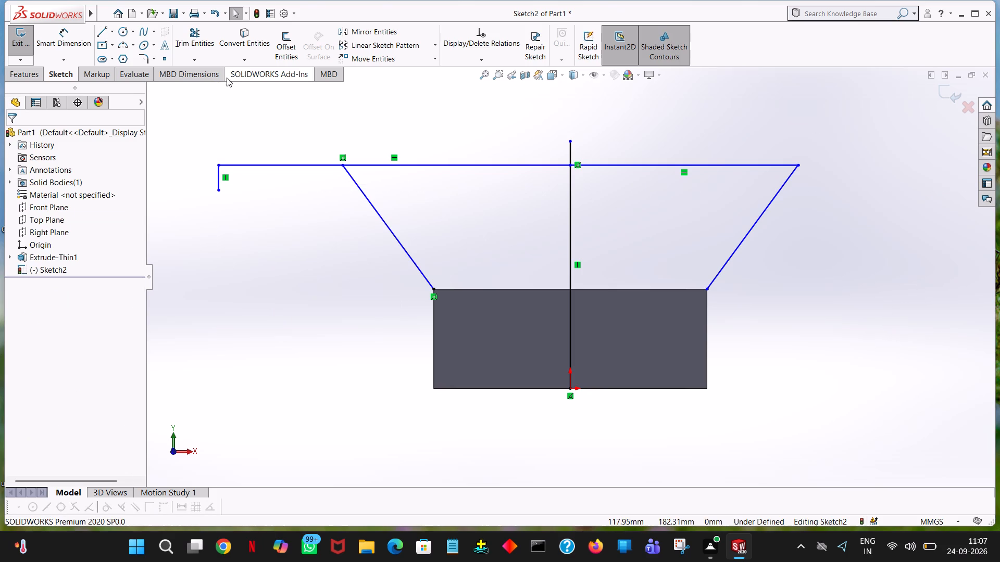
Trim away the short vertical line and the horizontal overhang beyond the left slanted line's top end.
click(209, 44)
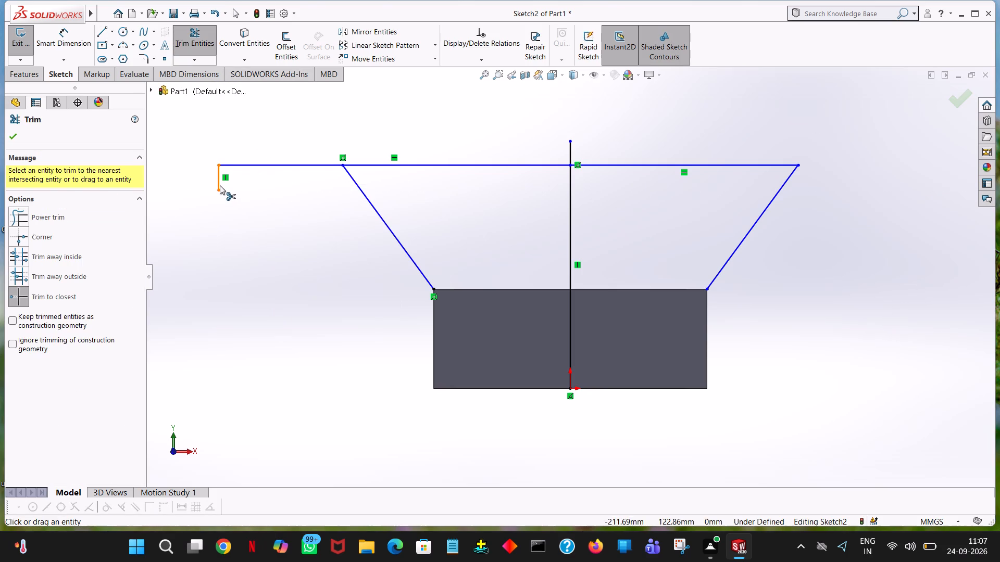
click(220, 185)
click(278, 166)
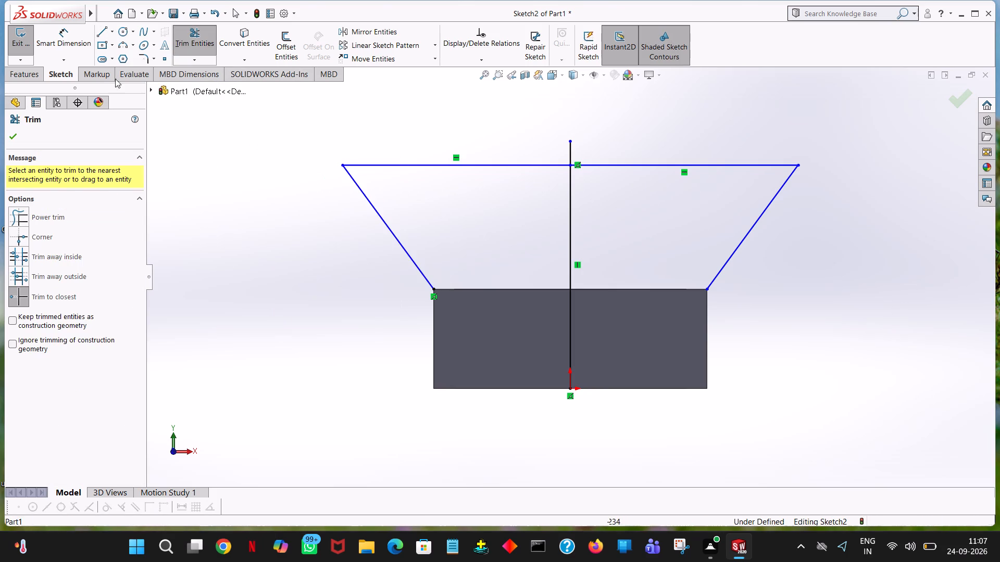
Draw a 15 mm horizontal line along the base's top edge, inward from its upper-left corner.
click(99, 30)
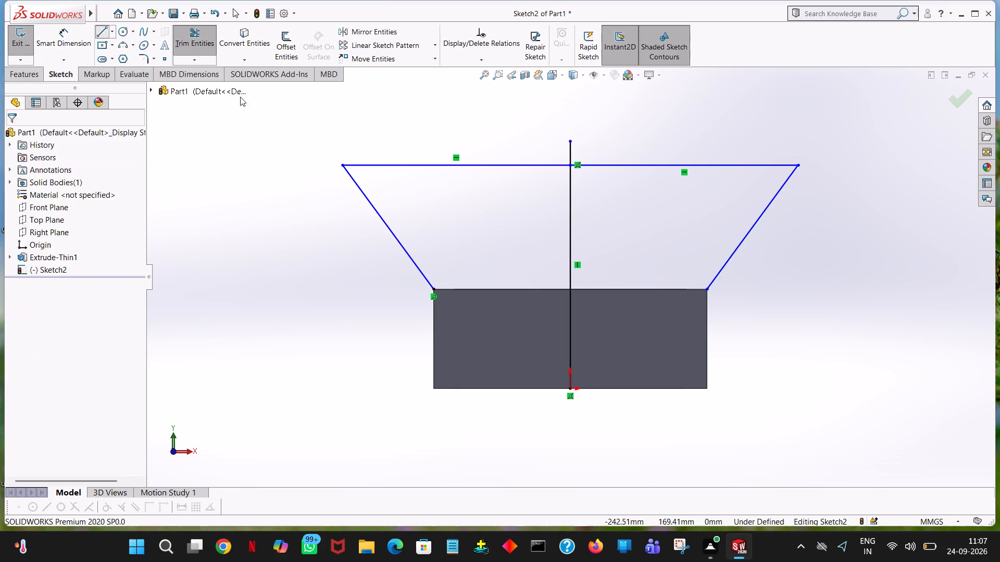
click(434, 288)
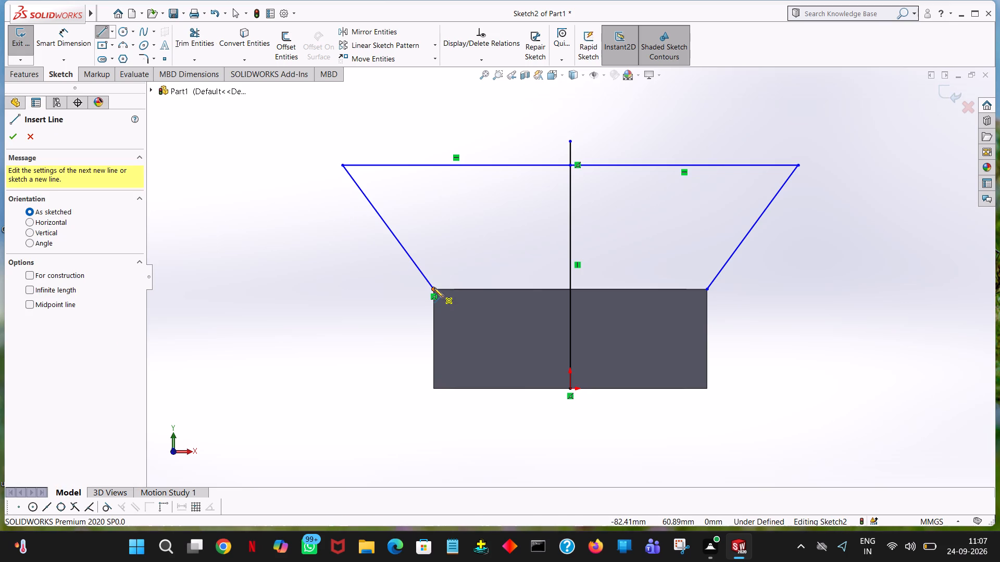
click(471, 290)
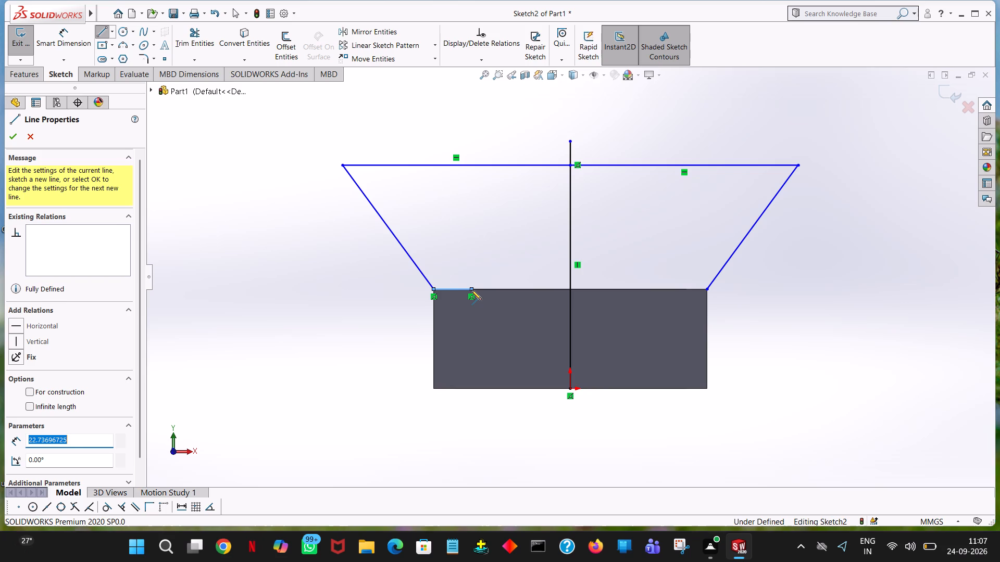
text(15.)
key(Return)
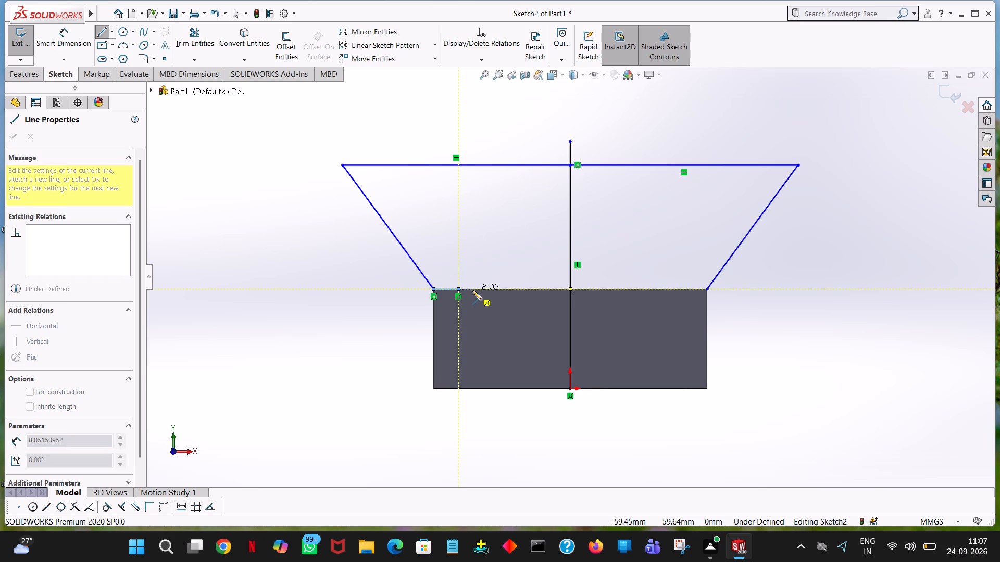
right_click(472, 290)
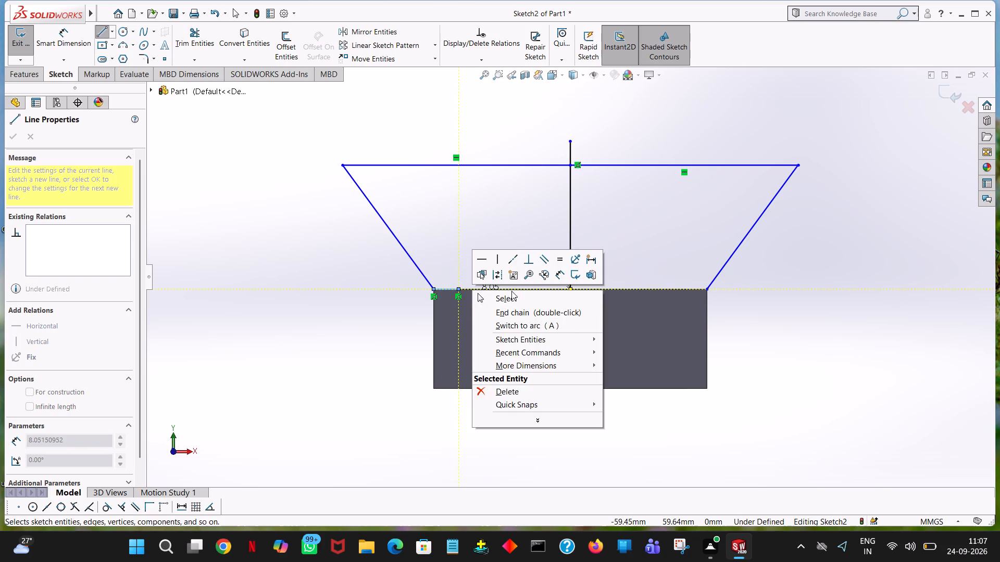
click(511, 293)
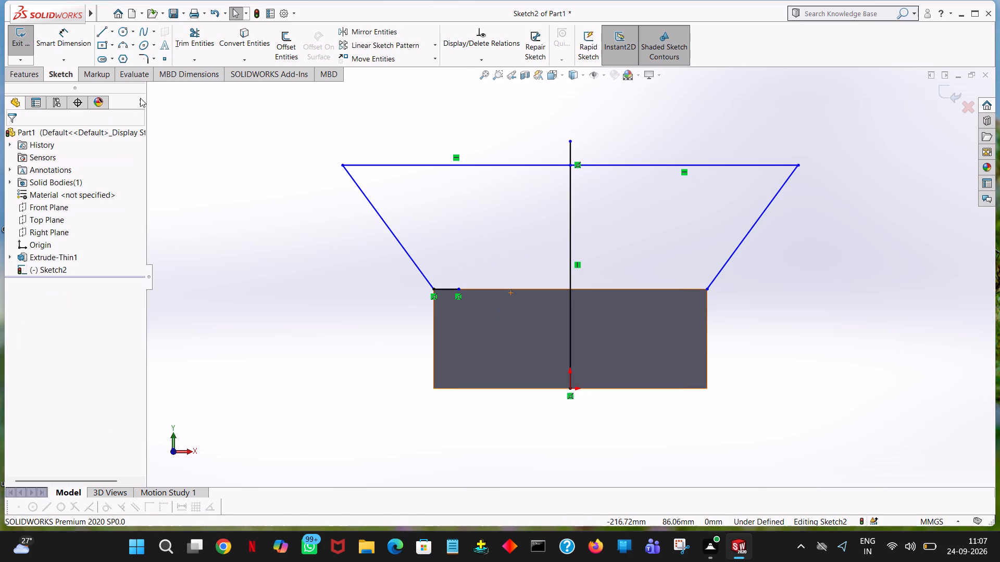
Trim away the left slanted line between the top line's outer end and the base's upper-left corner.
click(186, 33)
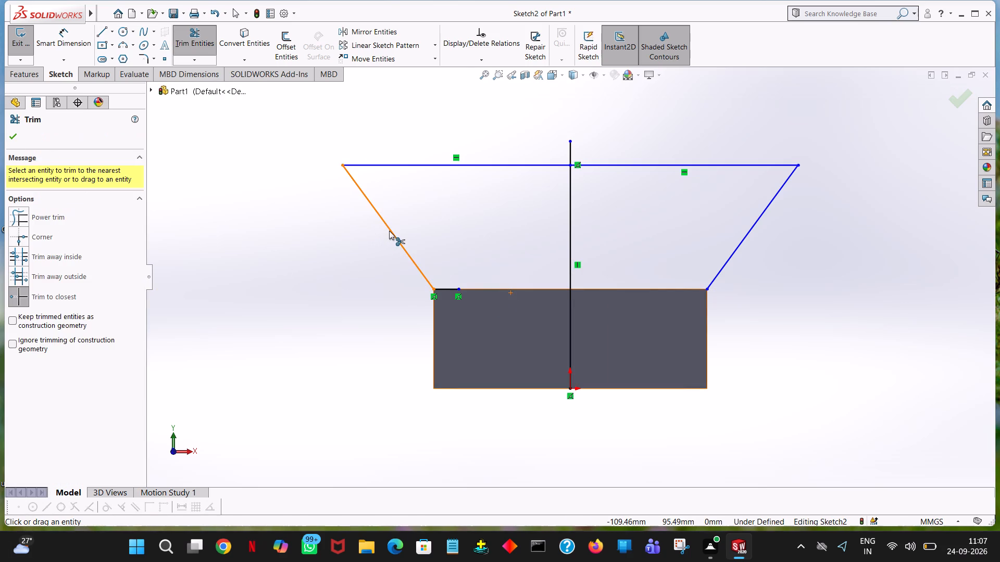
click(389, 231)
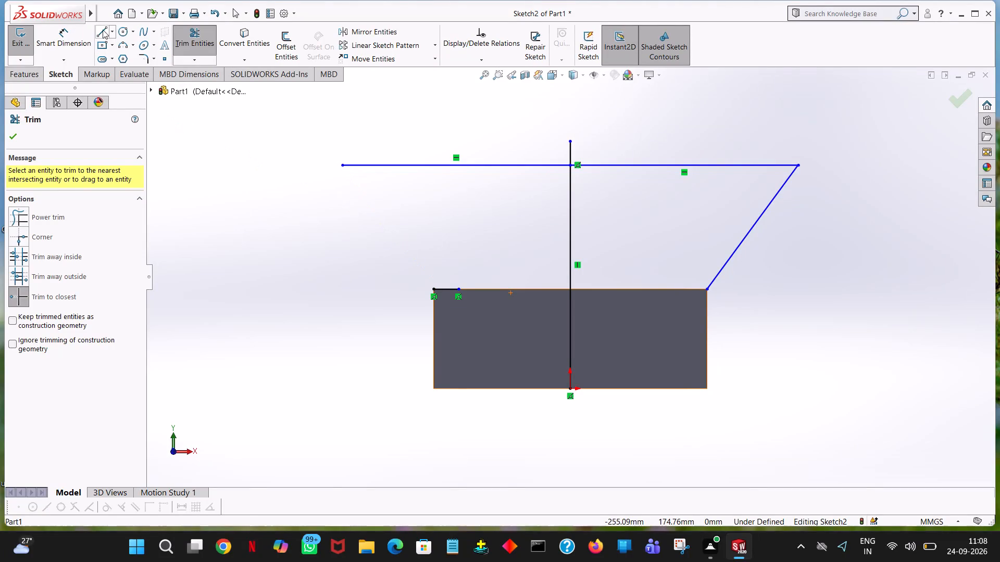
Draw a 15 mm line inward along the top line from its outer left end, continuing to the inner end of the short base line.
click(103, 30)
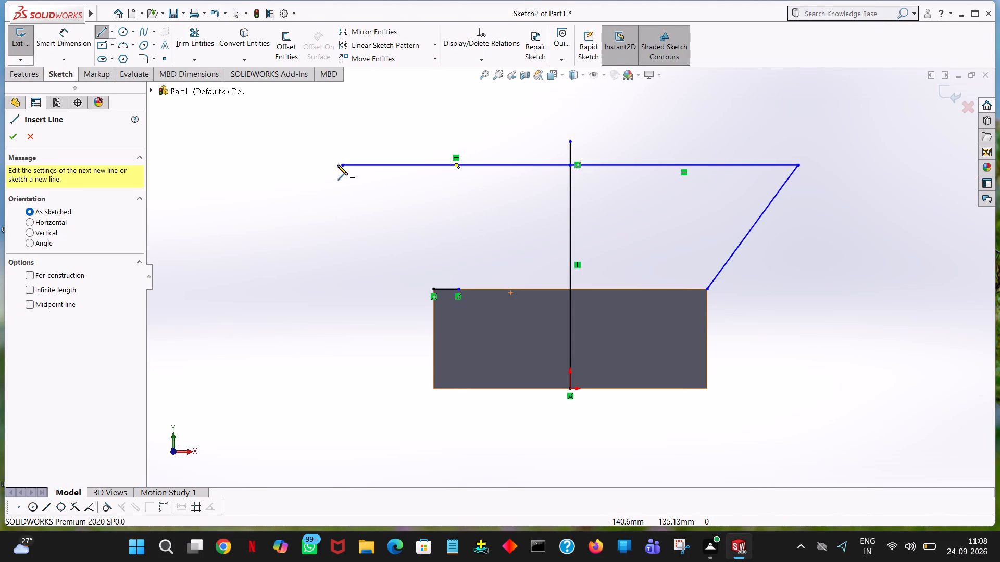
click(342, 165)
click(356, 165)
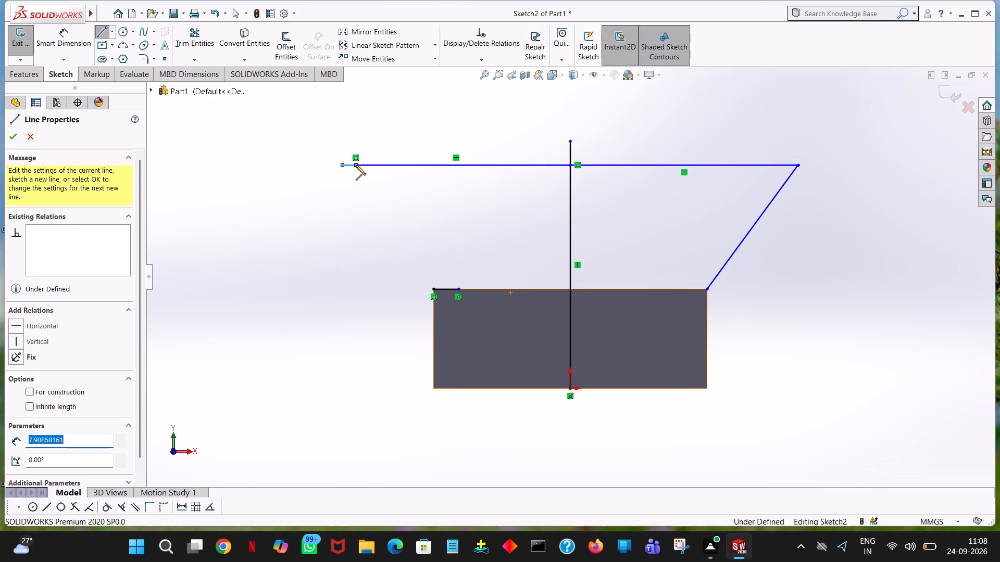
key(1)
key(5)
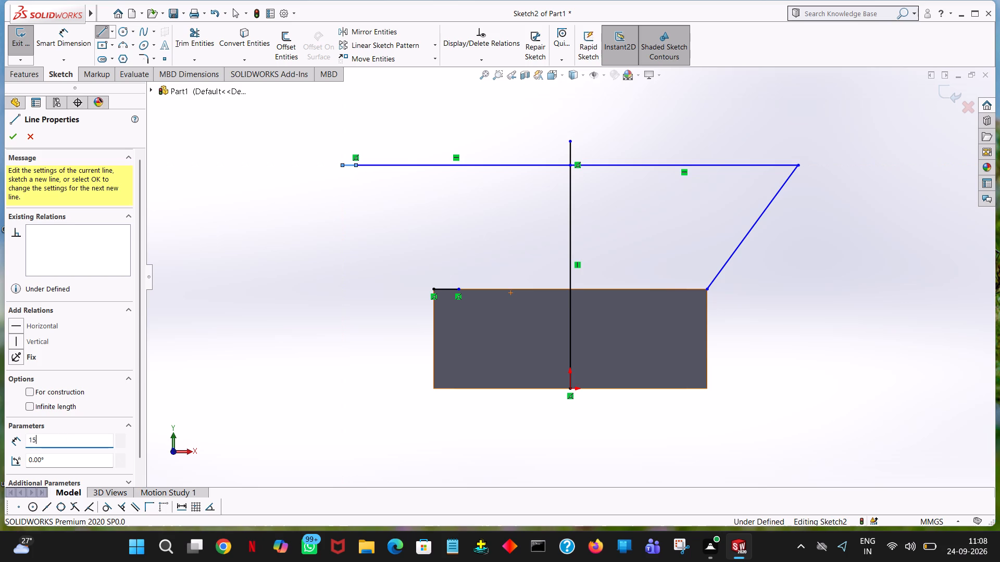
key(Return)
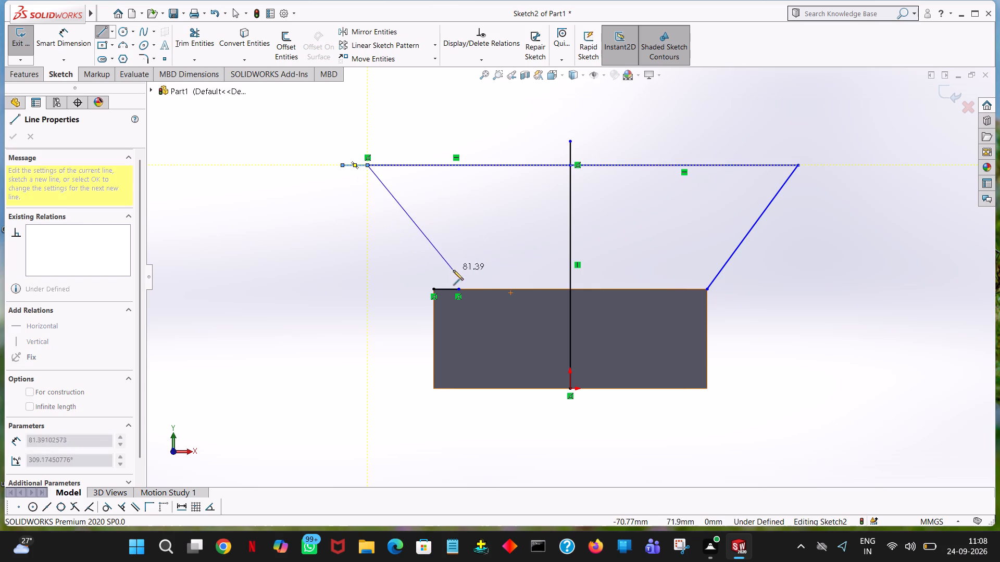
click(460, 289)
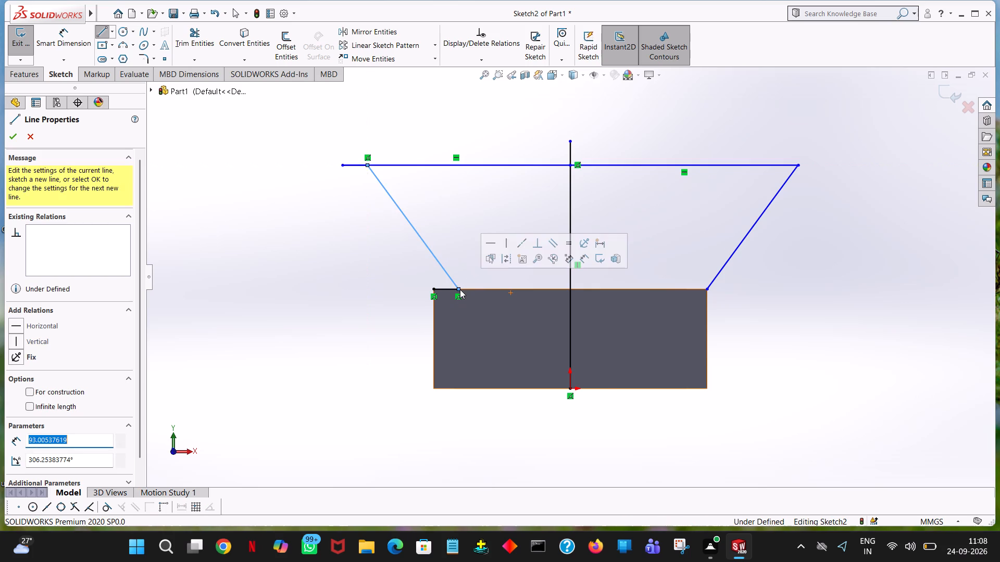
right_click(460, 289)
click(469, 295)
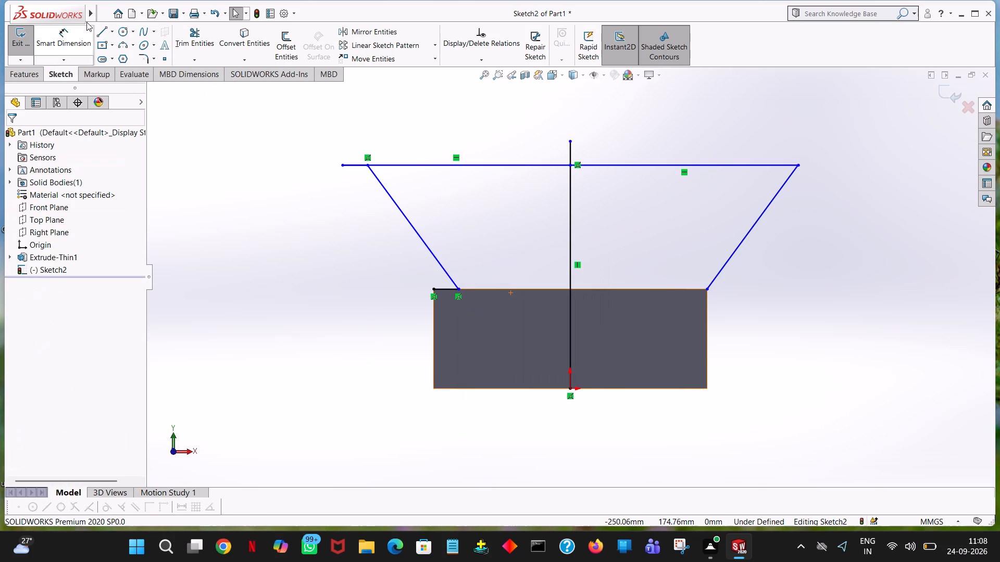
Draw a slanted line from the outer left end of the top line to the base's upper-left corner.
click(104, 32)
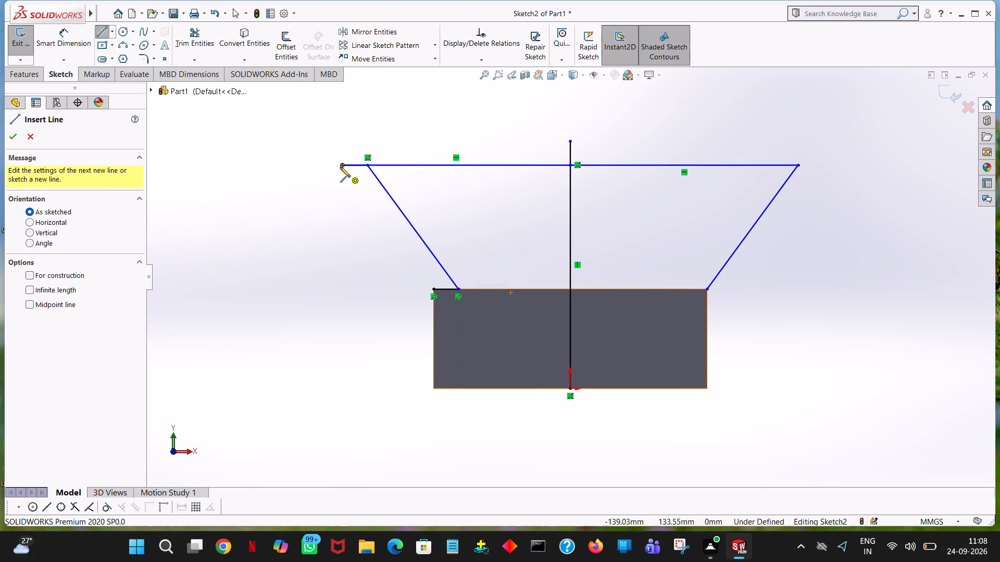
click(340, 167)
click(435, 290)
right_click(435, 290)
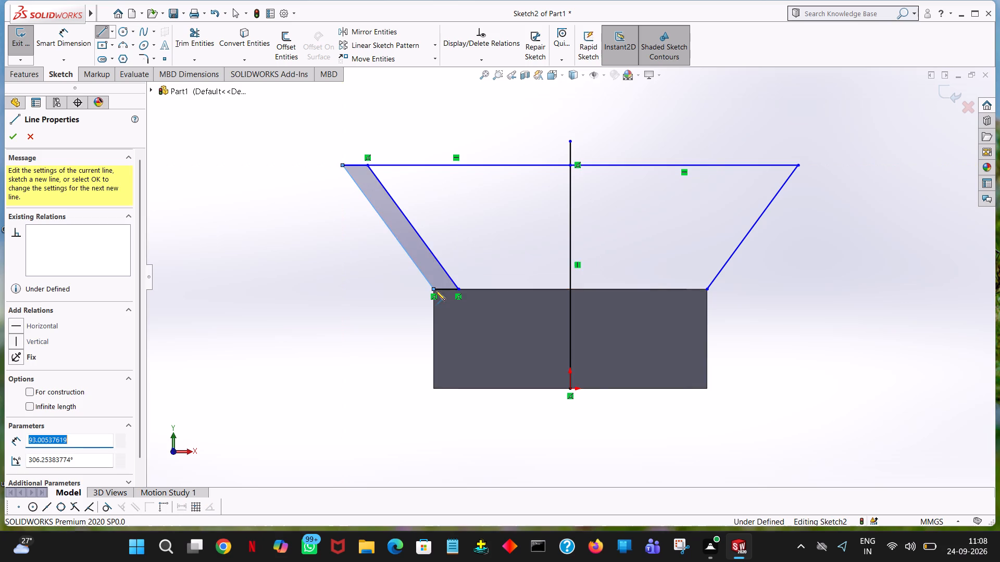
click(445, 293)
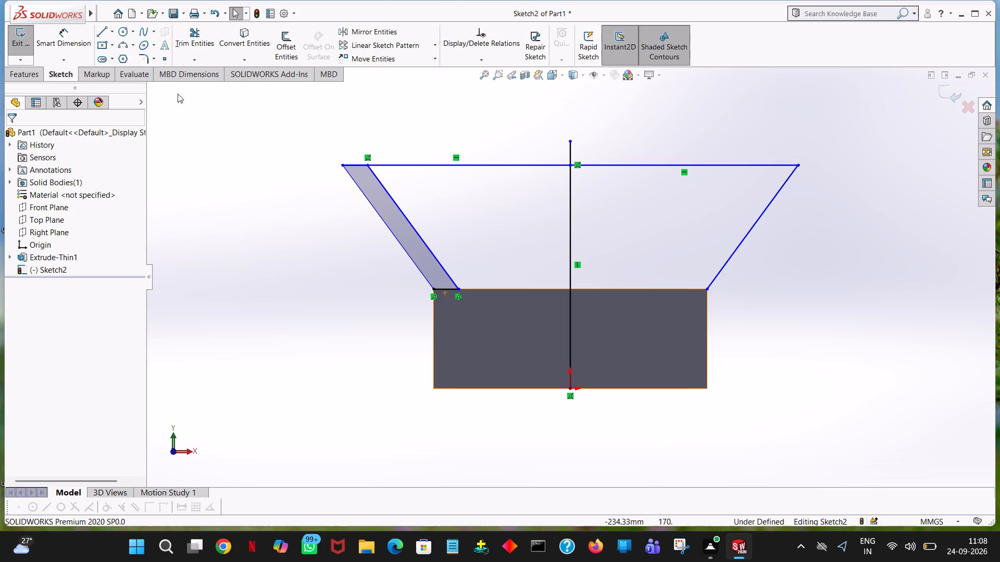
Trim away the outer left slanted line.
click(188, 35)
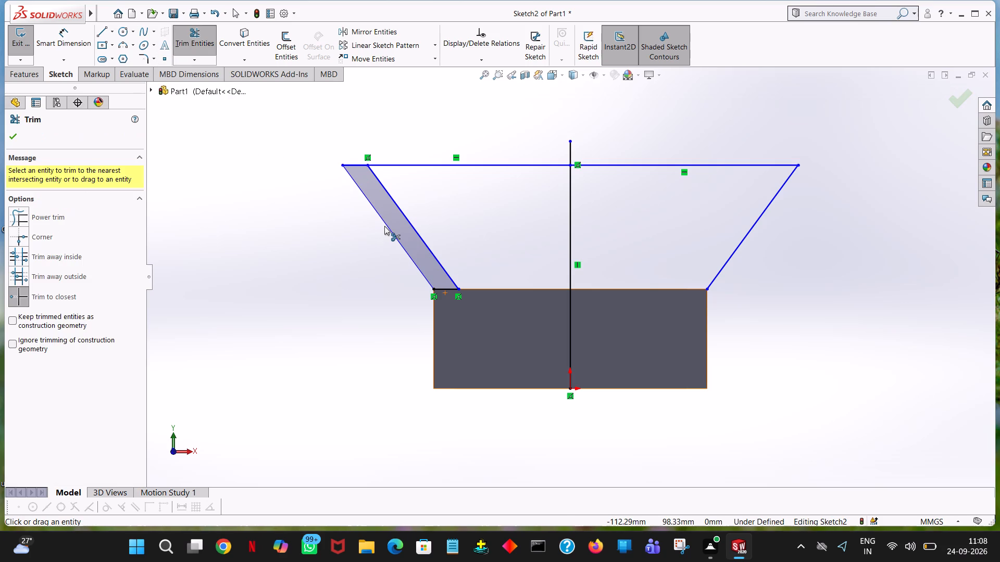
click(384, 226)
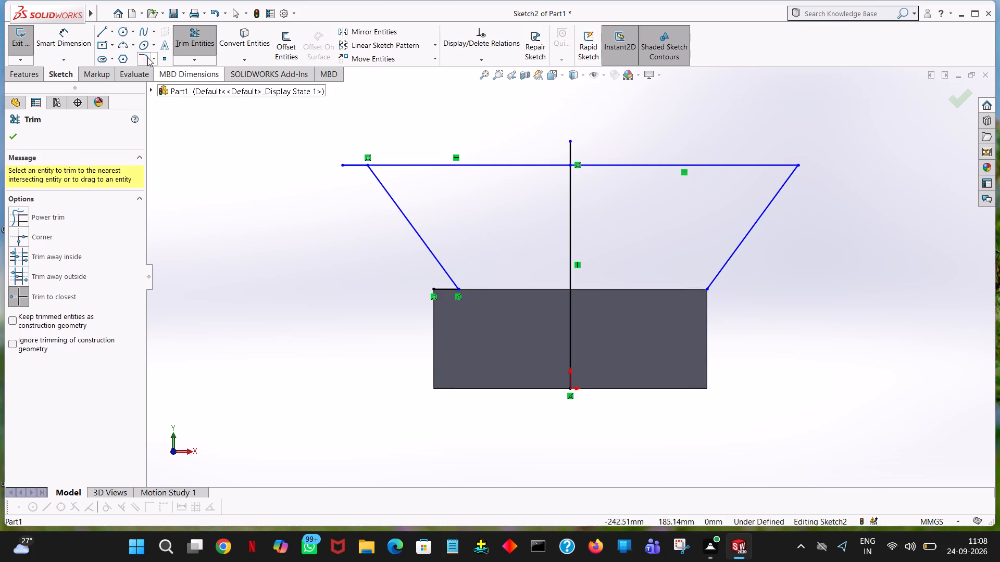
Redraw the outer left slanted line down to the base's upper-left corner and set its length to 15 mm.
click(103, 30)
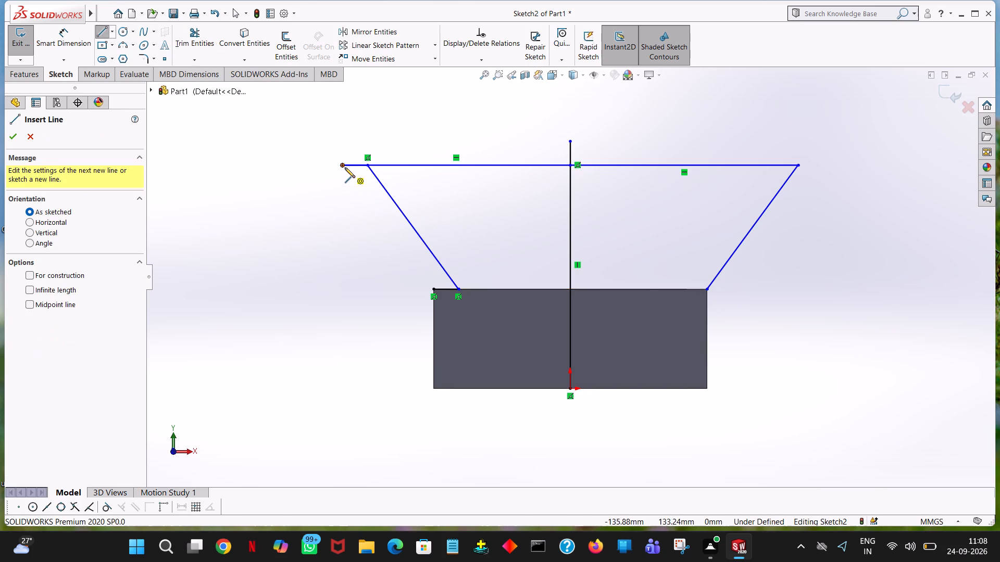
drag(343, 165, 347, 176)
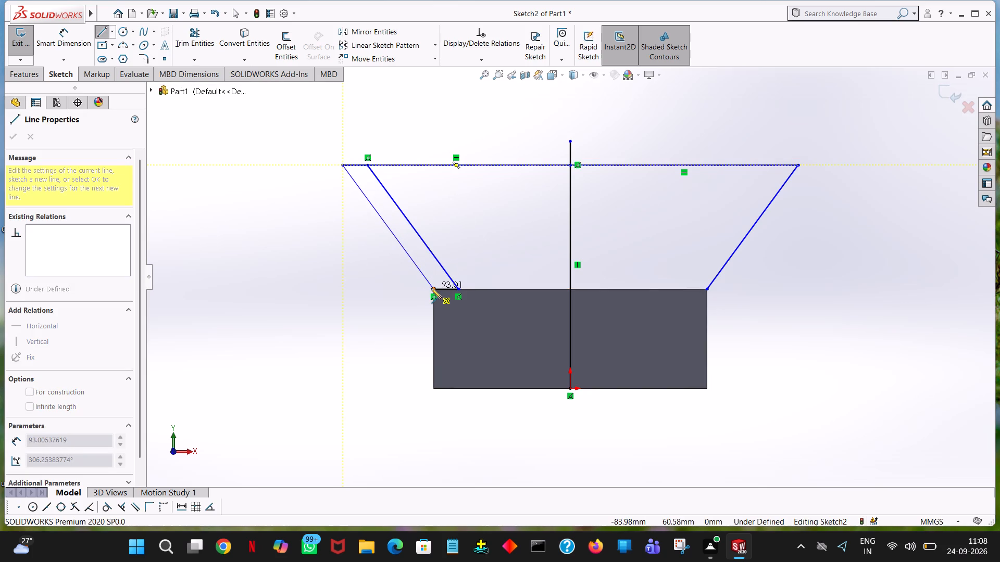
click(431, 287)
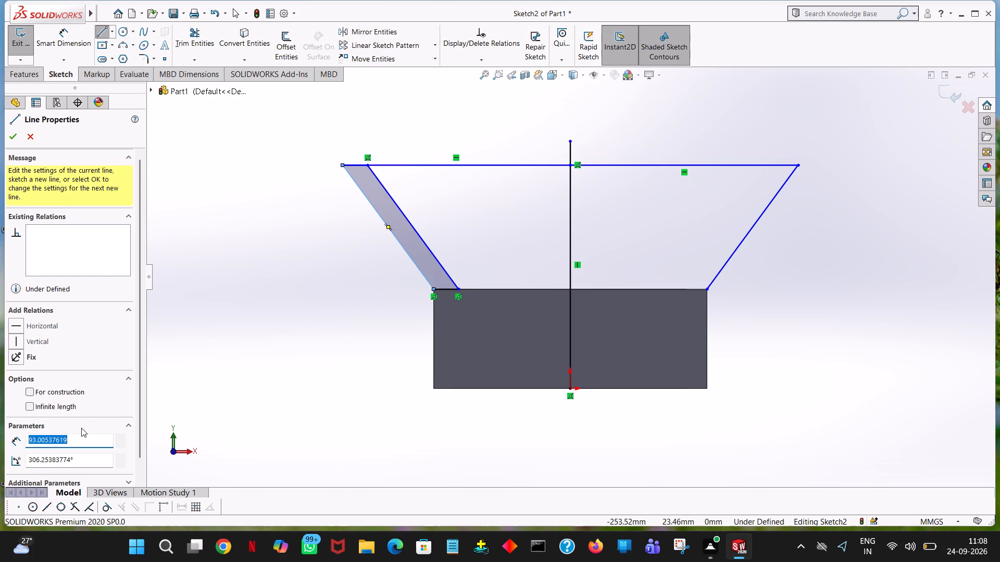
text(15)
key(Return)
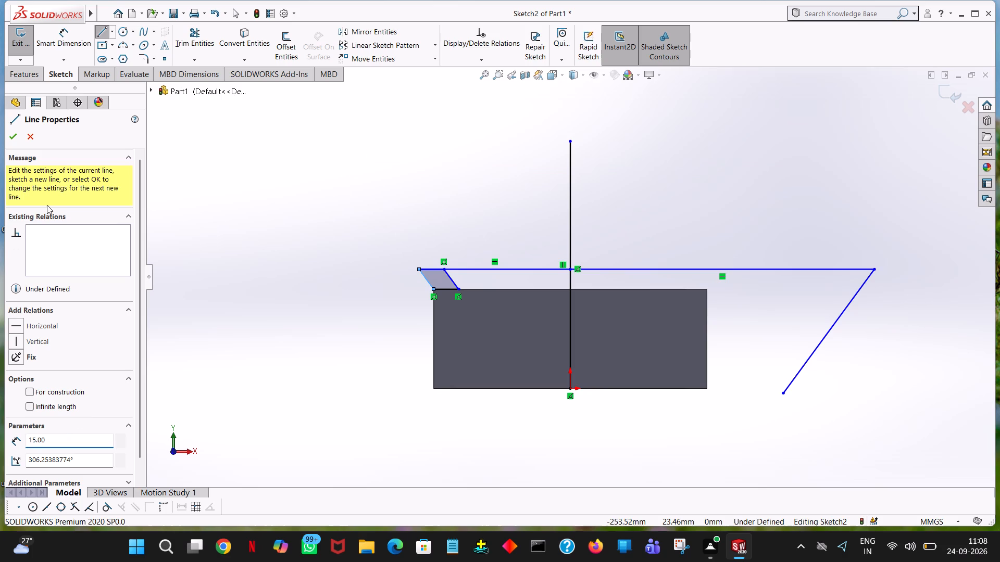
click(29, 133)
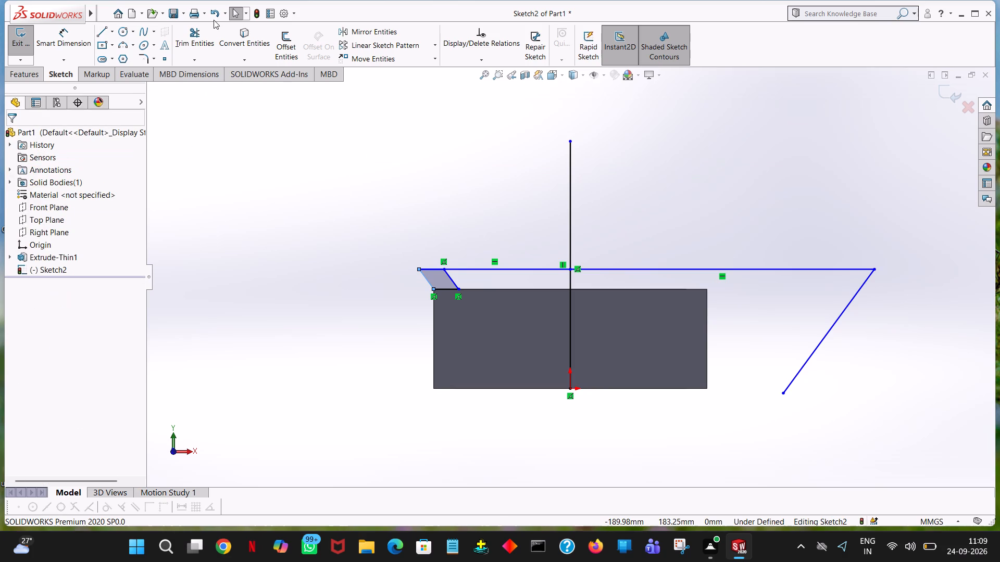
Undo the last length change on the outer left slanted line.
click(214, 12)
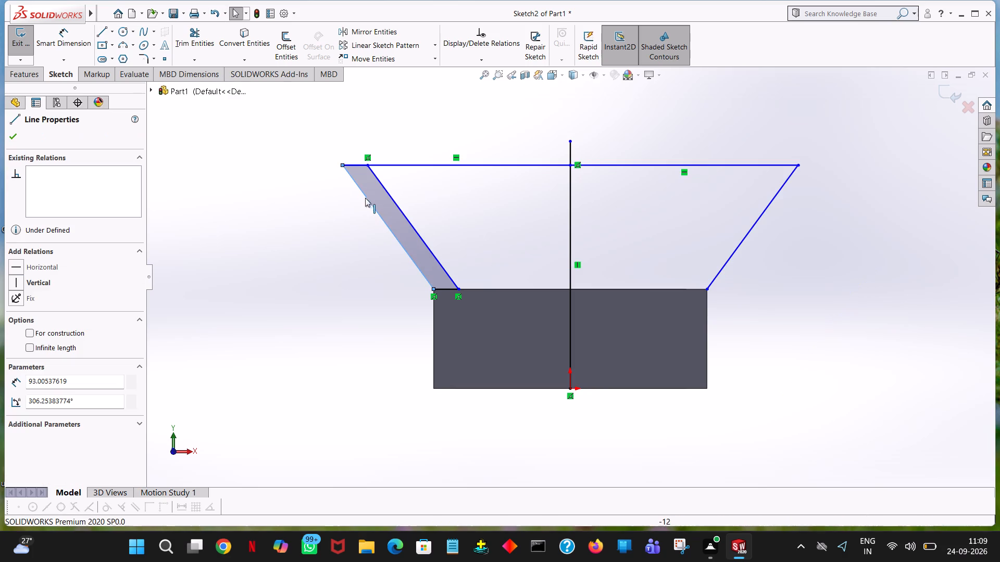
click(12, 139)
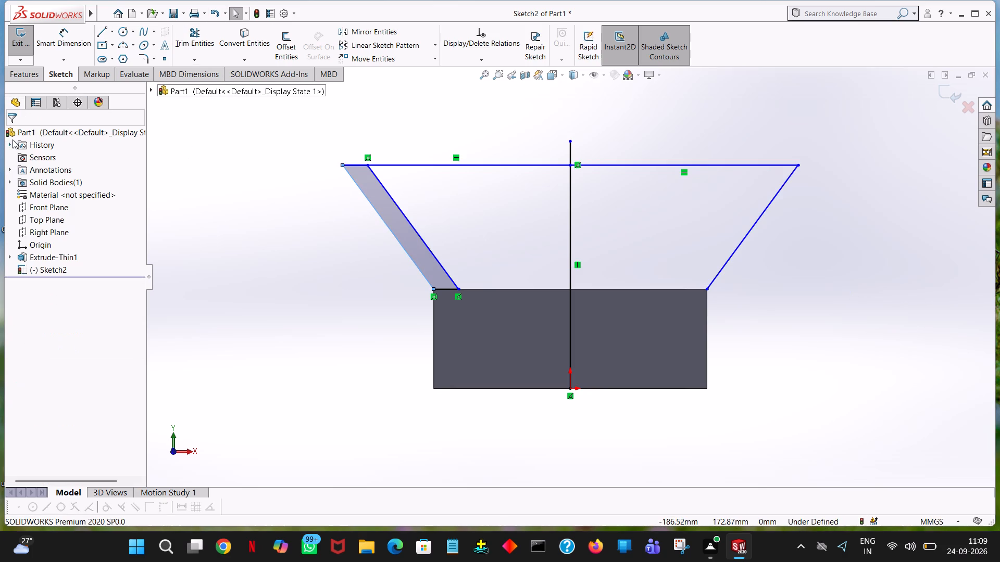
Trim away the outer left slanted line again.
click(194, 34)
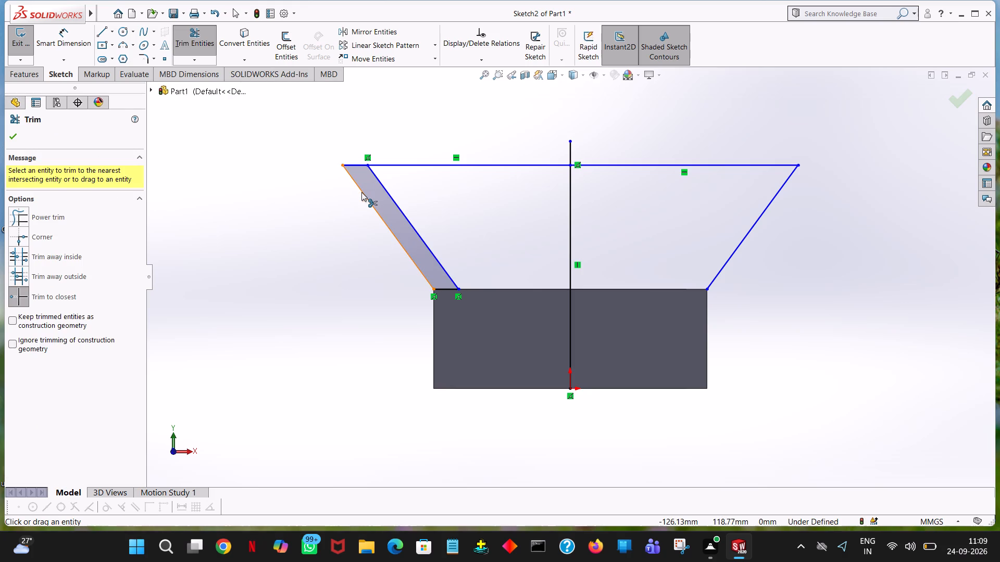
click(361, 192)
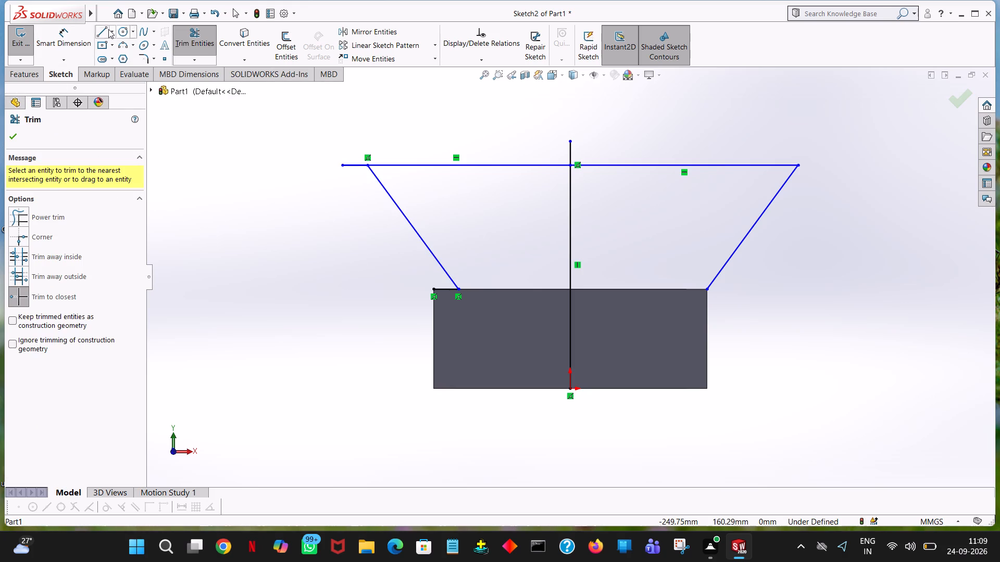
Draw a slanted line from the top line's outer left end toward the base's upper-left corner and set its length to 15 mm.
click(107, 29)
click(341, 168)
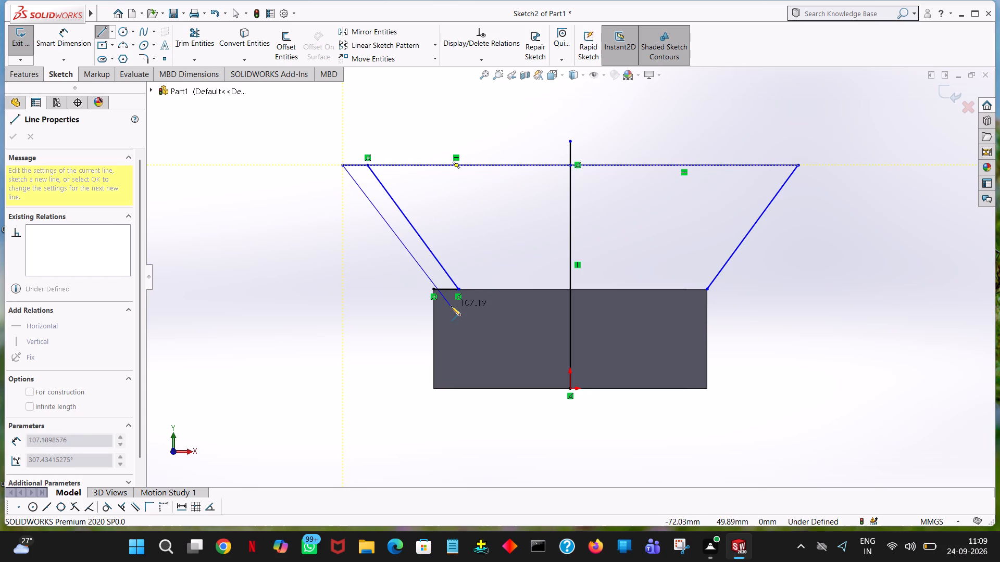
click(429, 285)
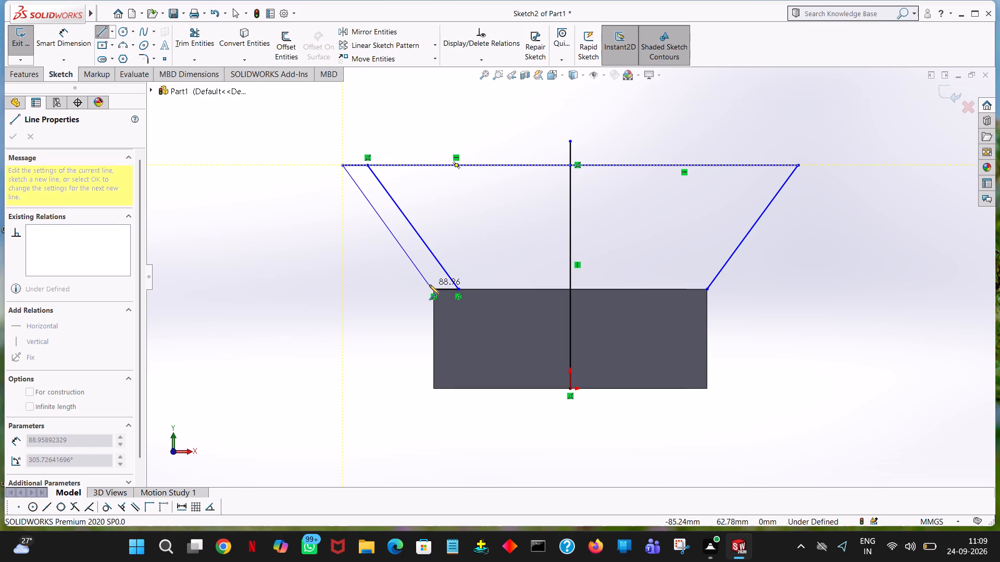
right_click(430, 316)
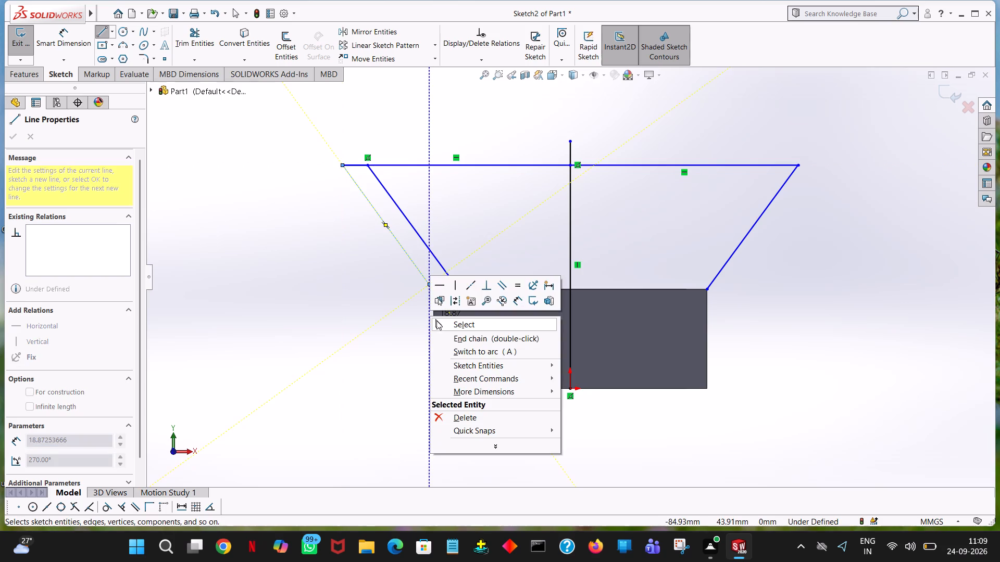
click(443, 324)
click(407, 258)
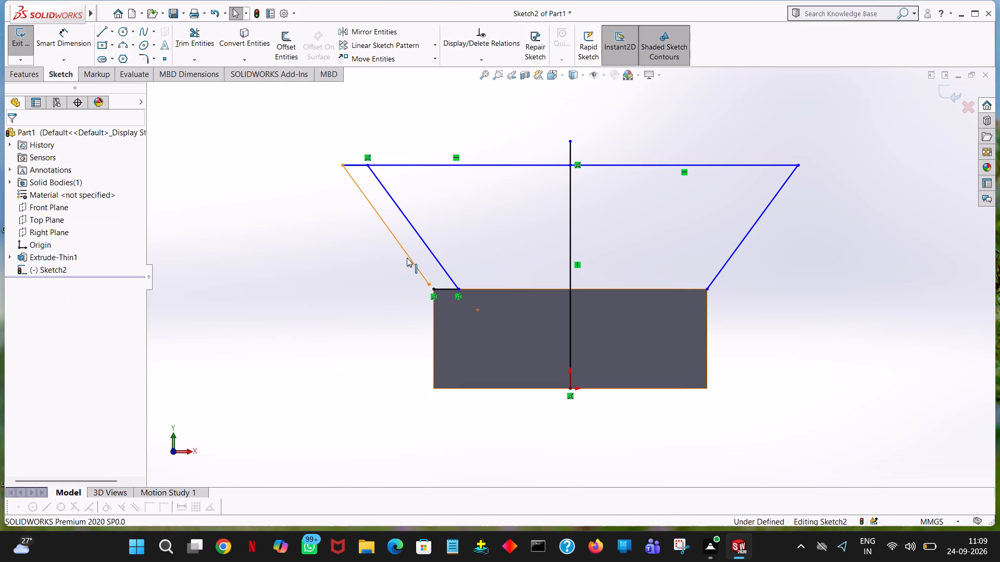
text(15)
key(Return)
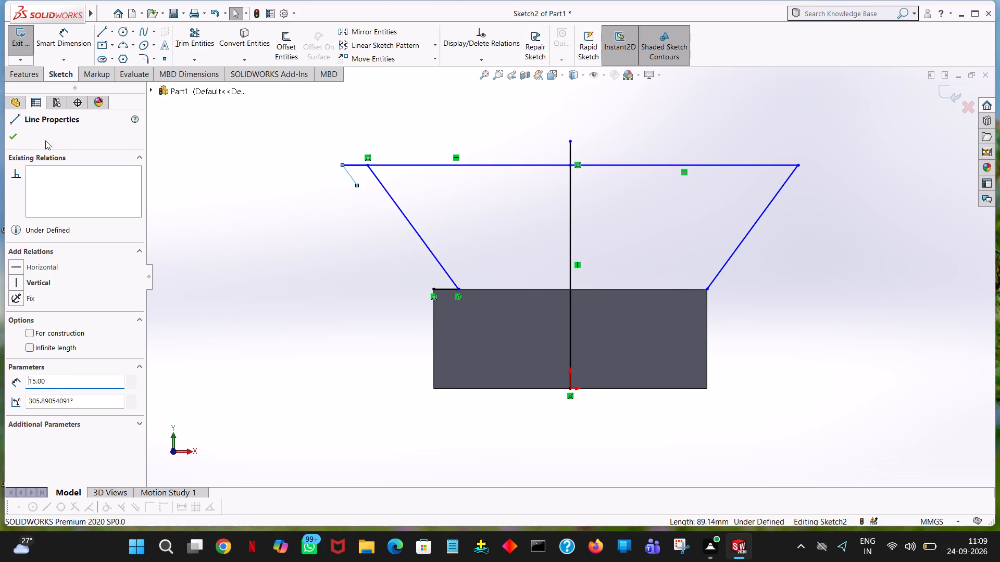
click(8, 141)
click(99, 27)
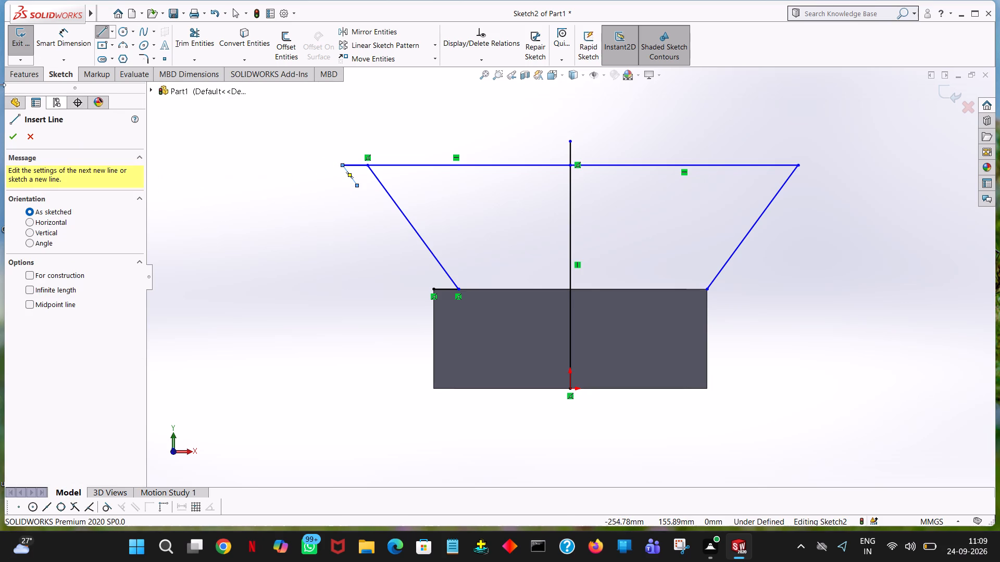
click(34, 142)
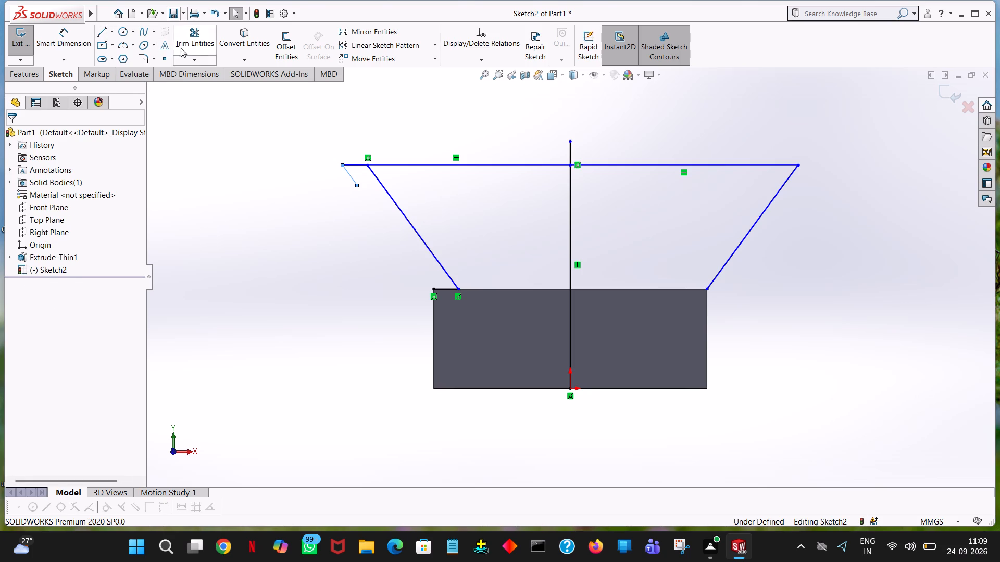
Trim away the entire horizontal top line and all slanted lines, keeping only the vertical centre line and the short base line.
click(204, 41)
click(427, 163)
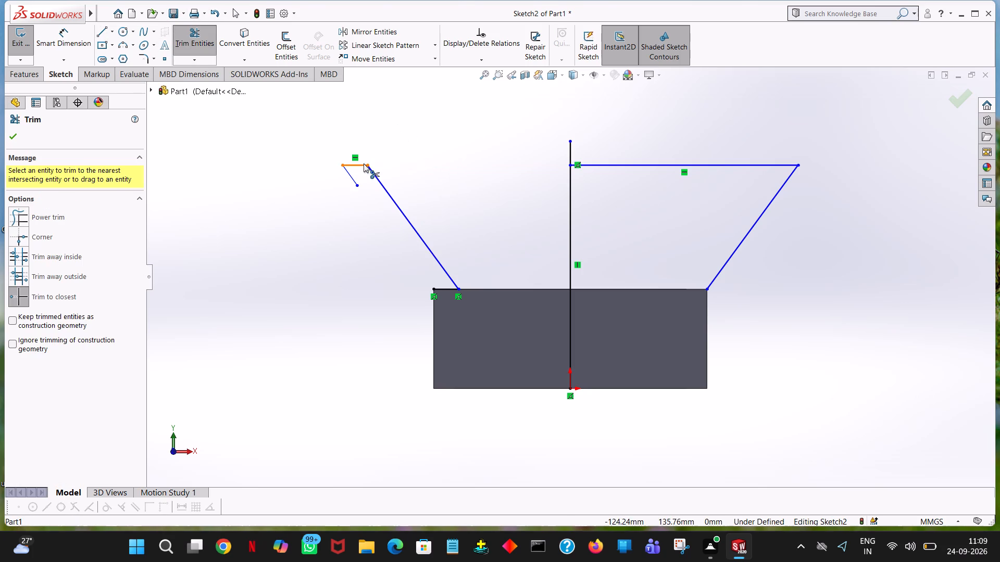
click(364, 163)
click(375, 176)
double_click(355, 176)
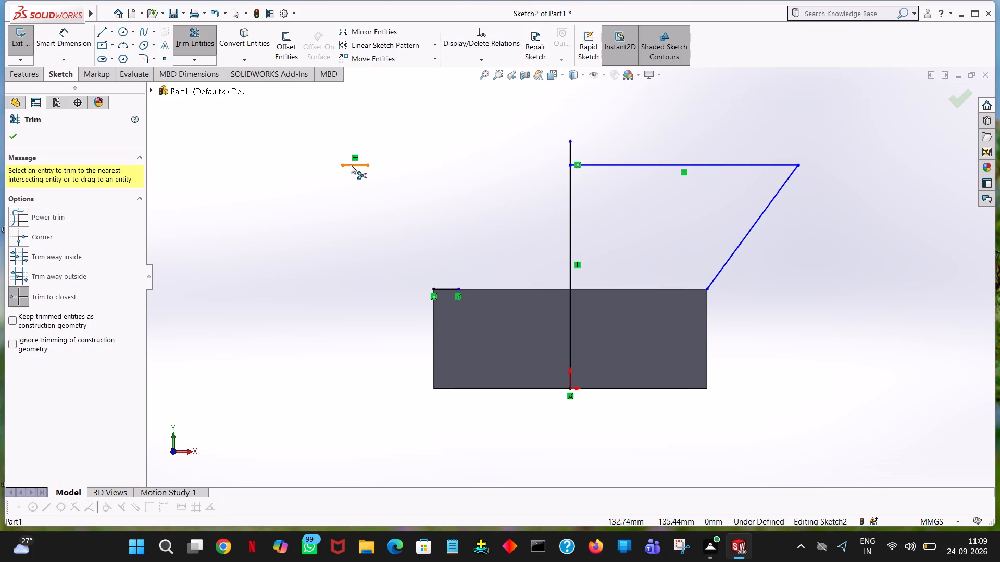
click(351, 164)
click(615, 165)
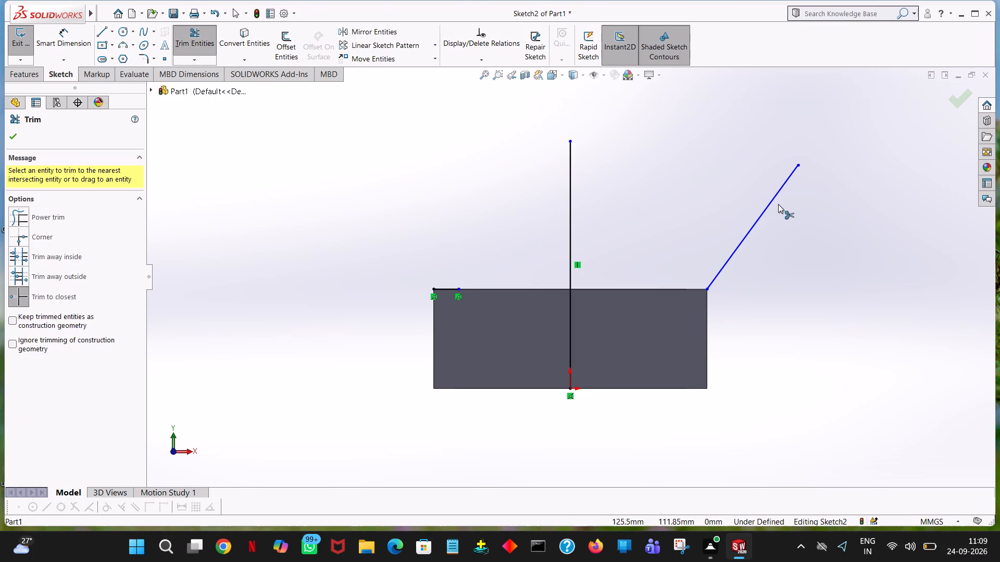
click(774, 197)
click(965, 102)
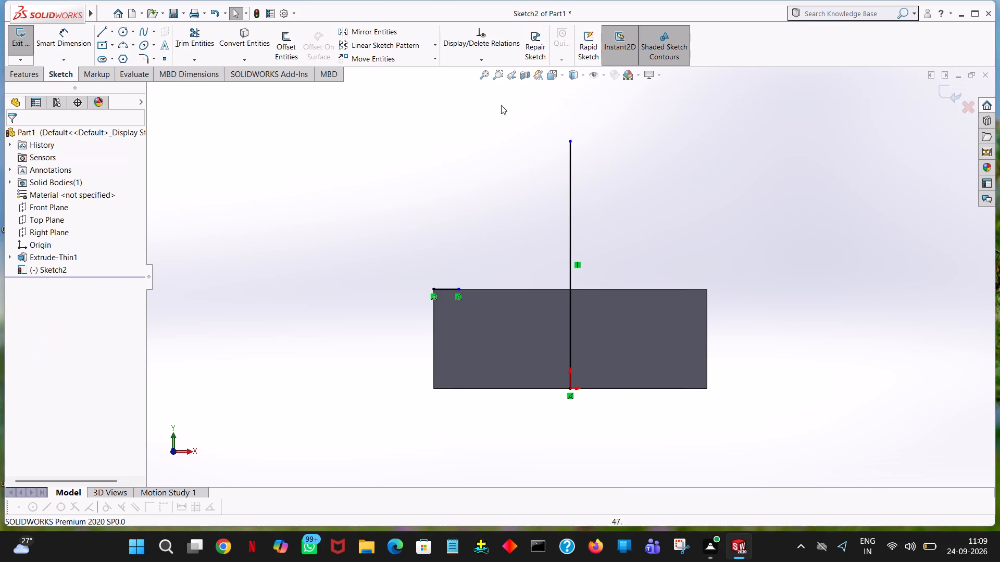
Draw a 275/2 mm horizontal line leftward from the centre line's top end, continued by a slanted line down to the short base line's inner end.
click(104, 27)
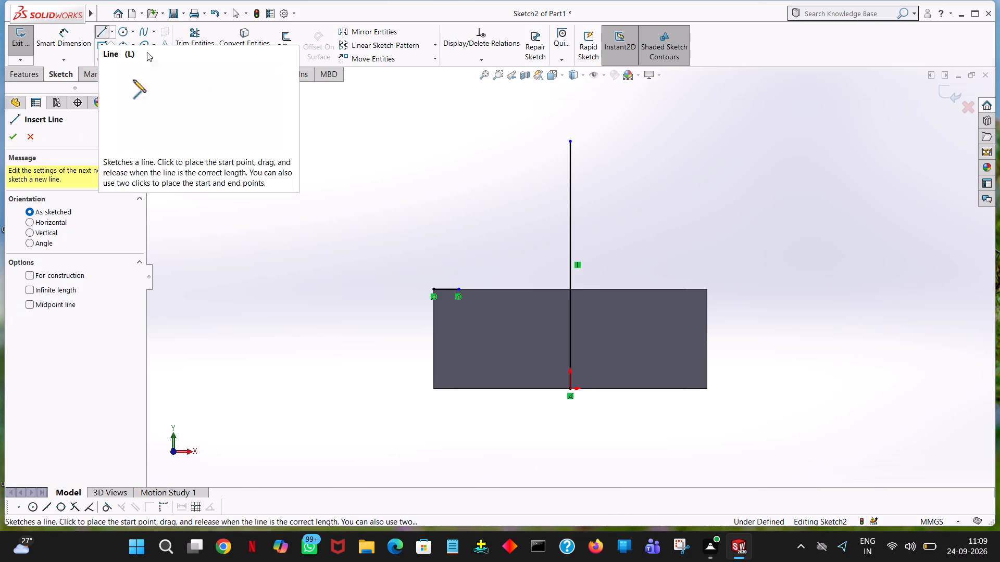
click(570, 140)
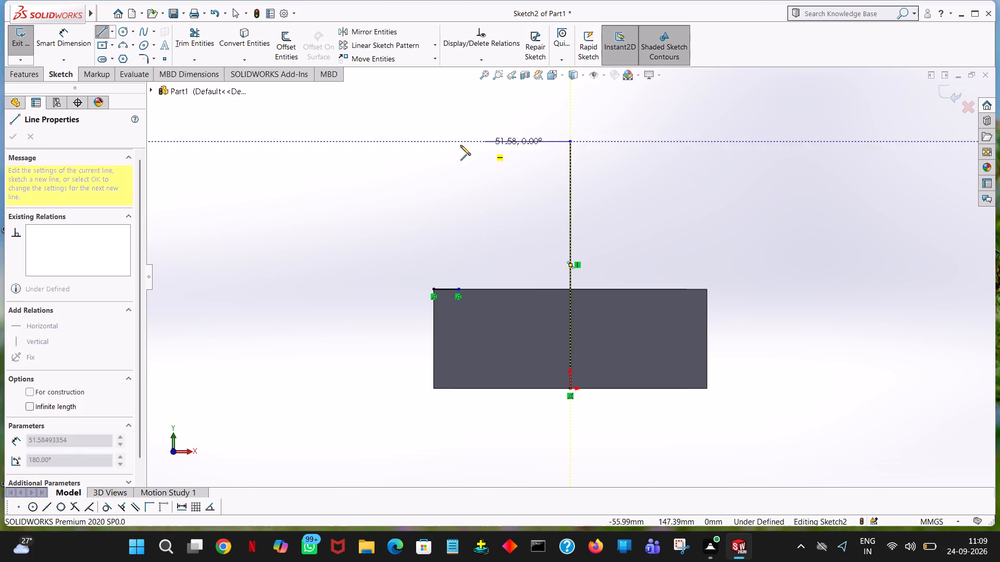
click(382, 140)
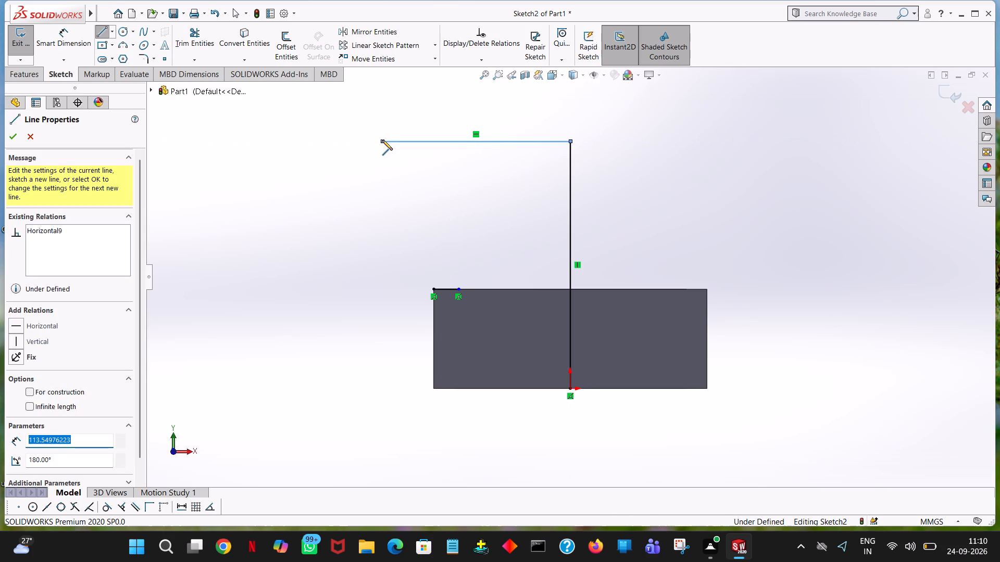
text(275/2)
key(Return)
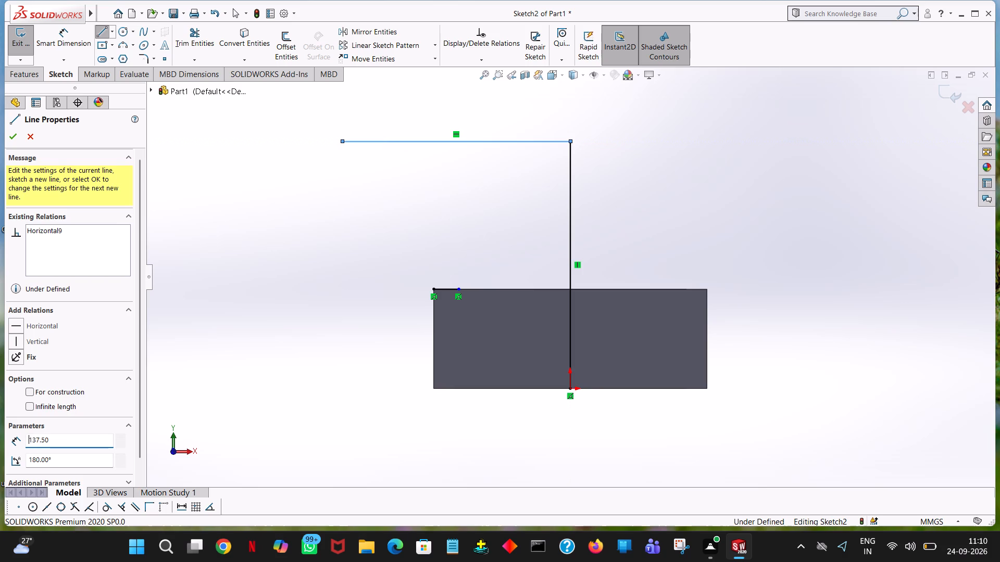
click(460, 288)
right_click(460, 288)
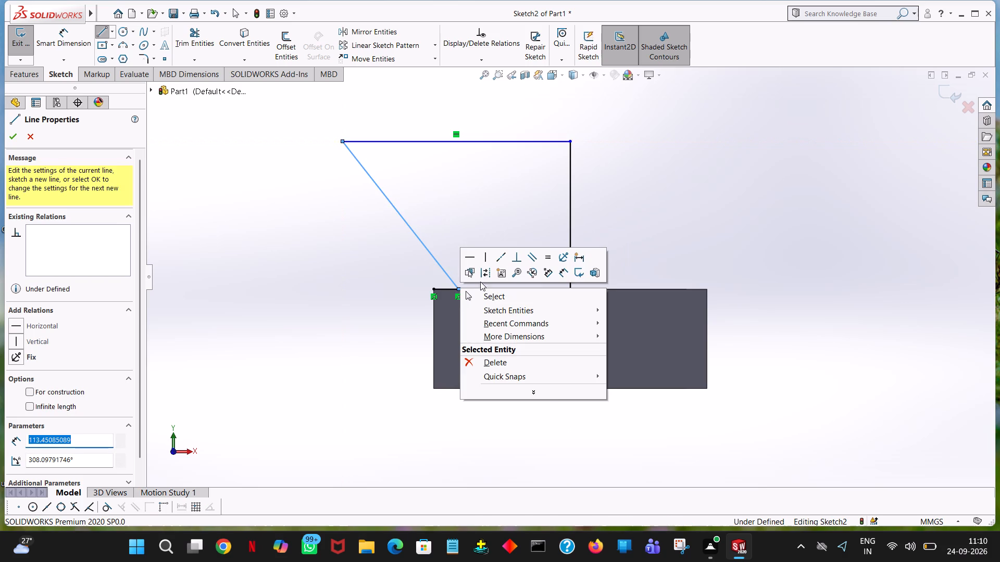
click(490, 295)
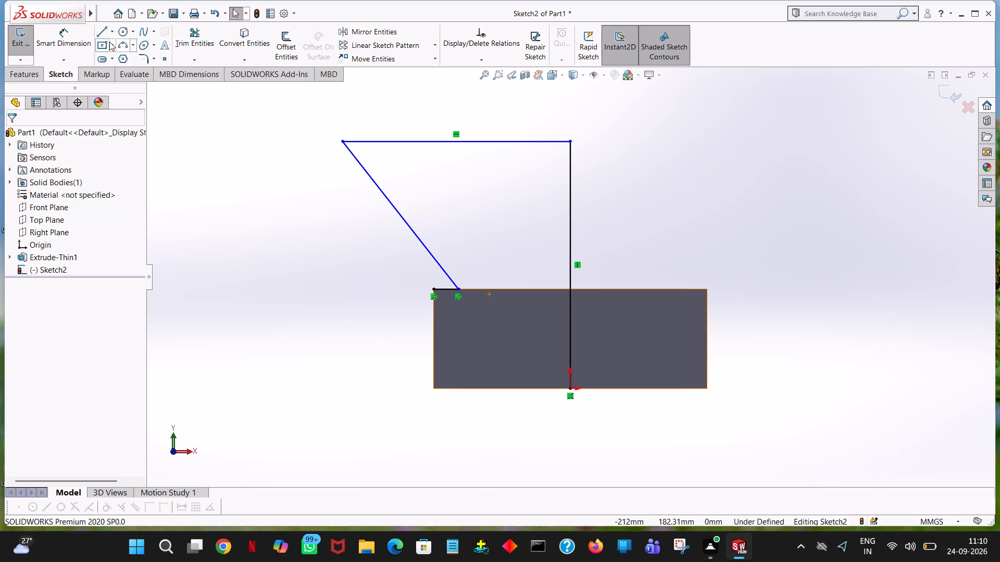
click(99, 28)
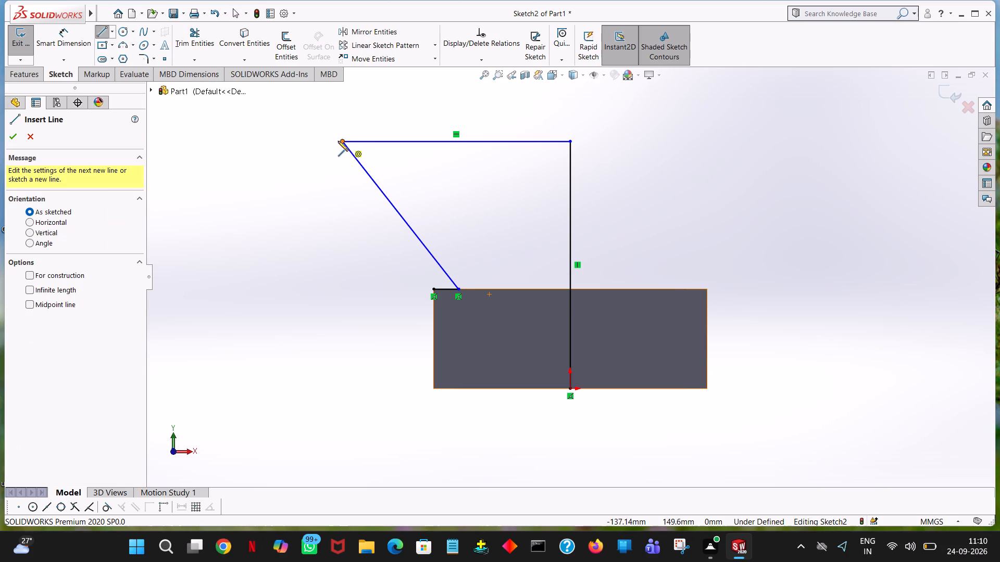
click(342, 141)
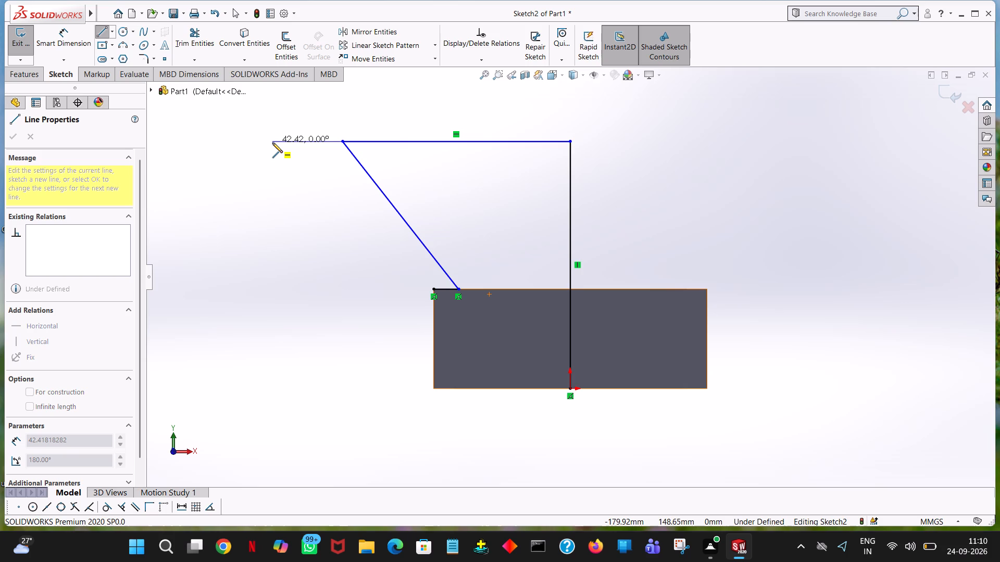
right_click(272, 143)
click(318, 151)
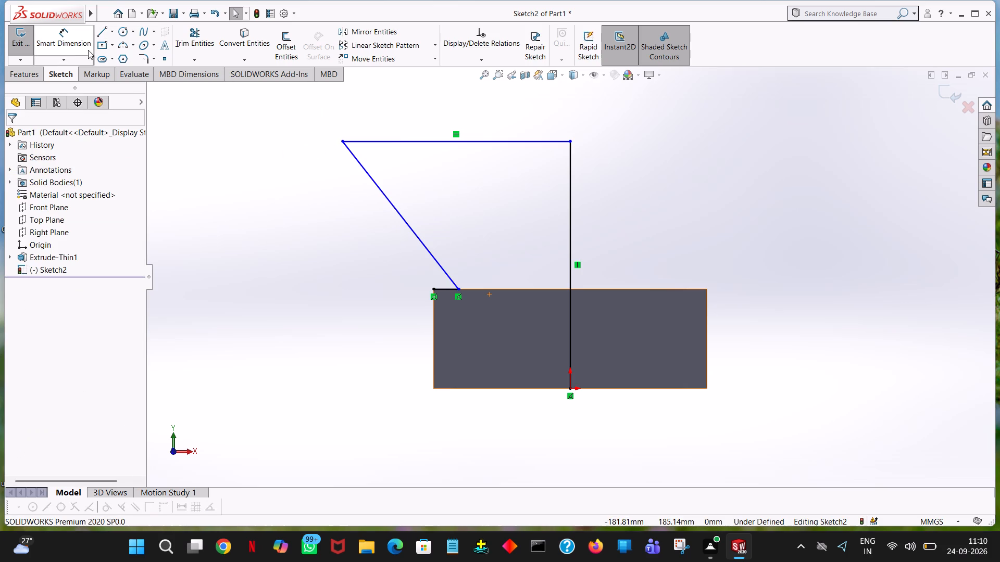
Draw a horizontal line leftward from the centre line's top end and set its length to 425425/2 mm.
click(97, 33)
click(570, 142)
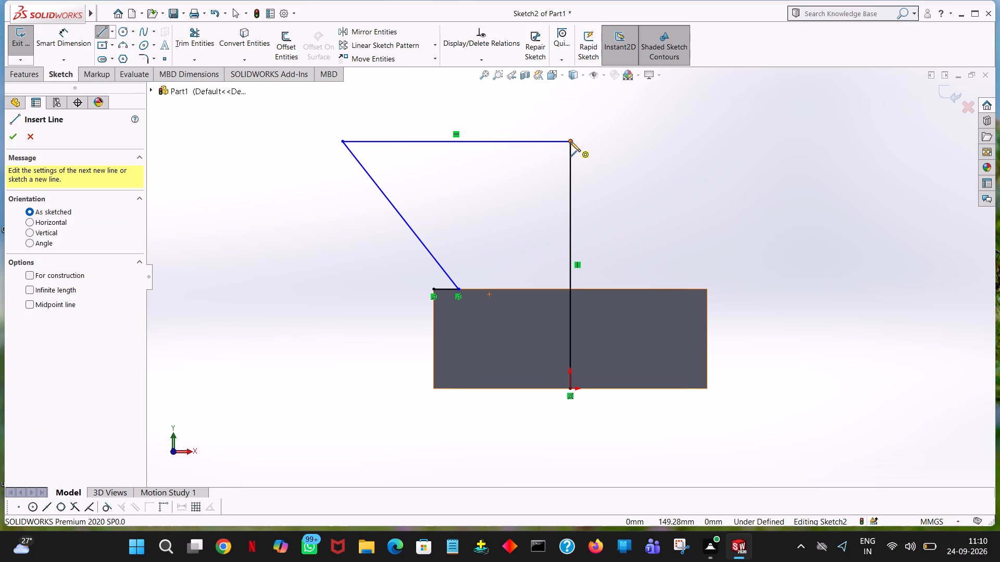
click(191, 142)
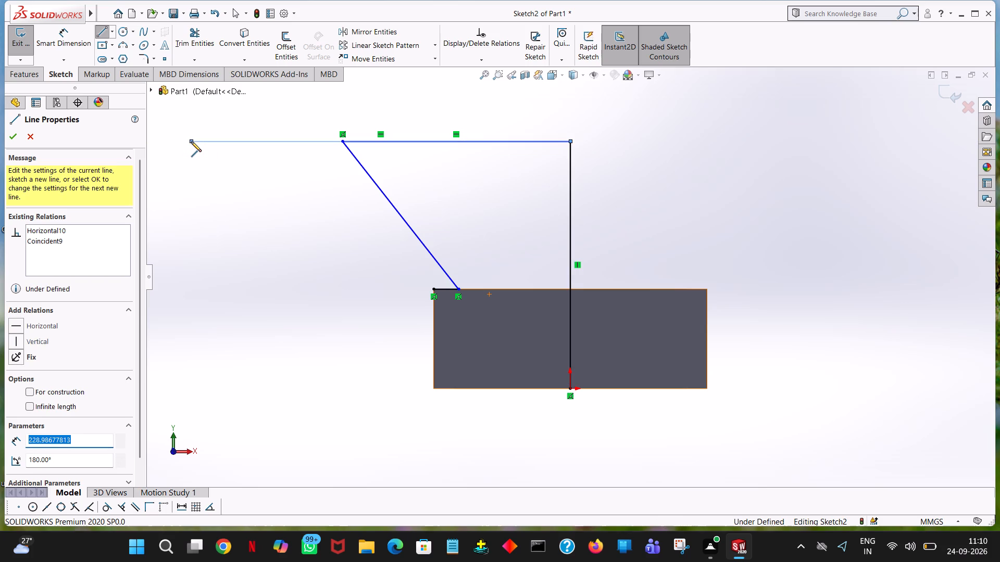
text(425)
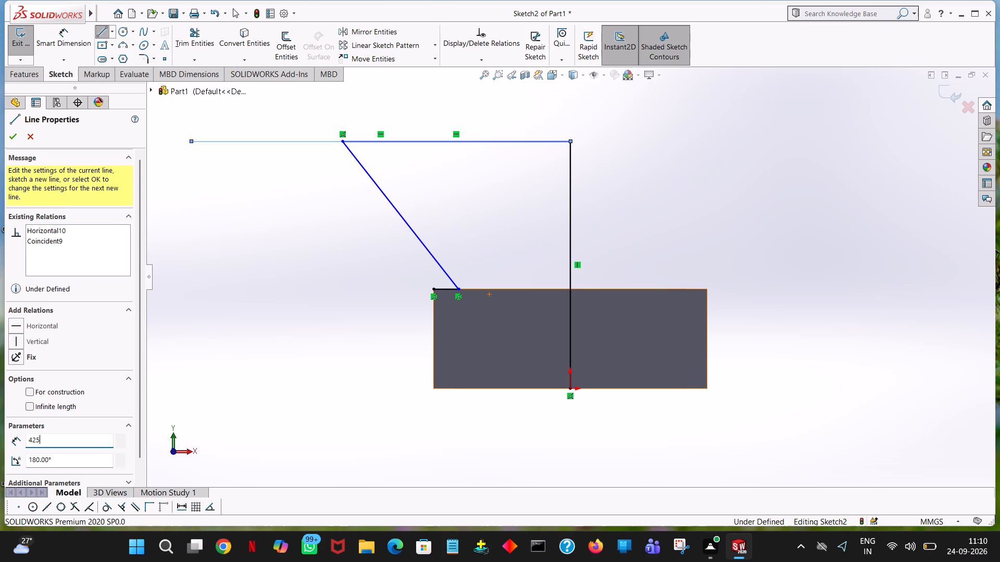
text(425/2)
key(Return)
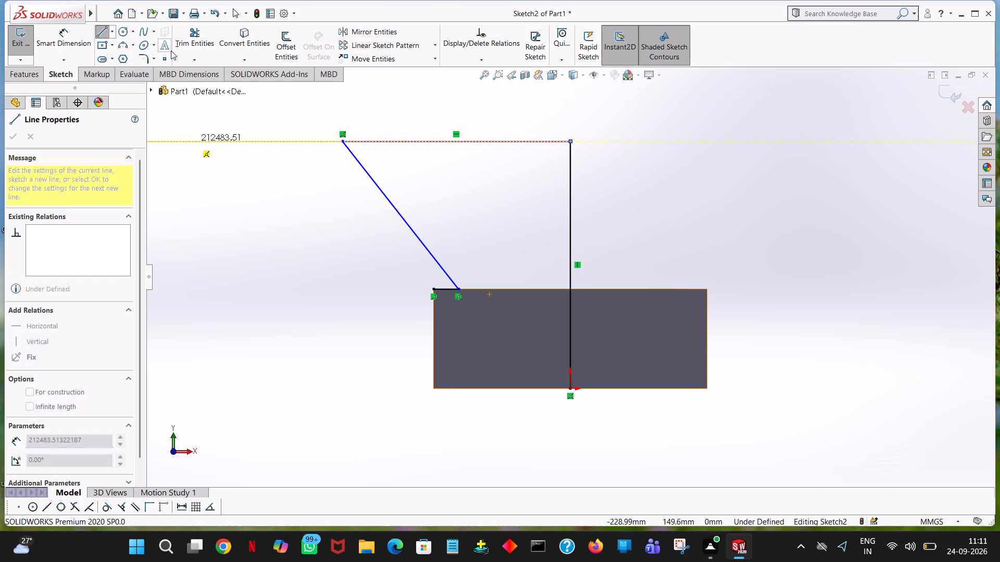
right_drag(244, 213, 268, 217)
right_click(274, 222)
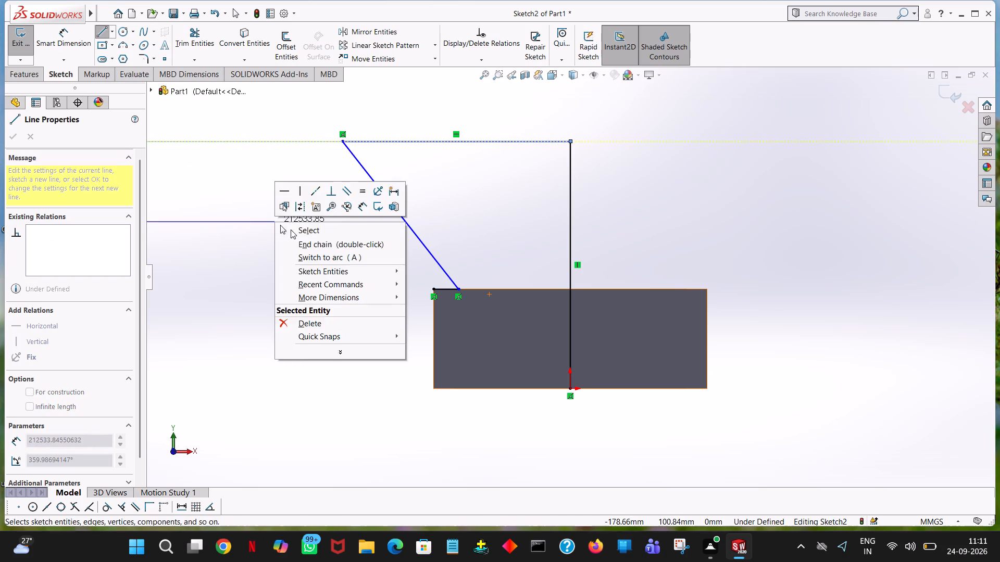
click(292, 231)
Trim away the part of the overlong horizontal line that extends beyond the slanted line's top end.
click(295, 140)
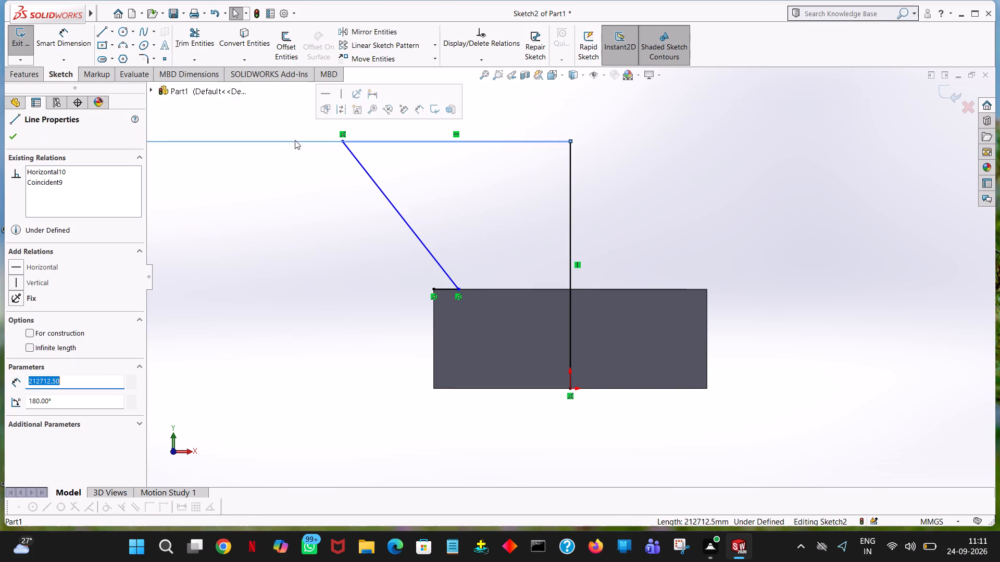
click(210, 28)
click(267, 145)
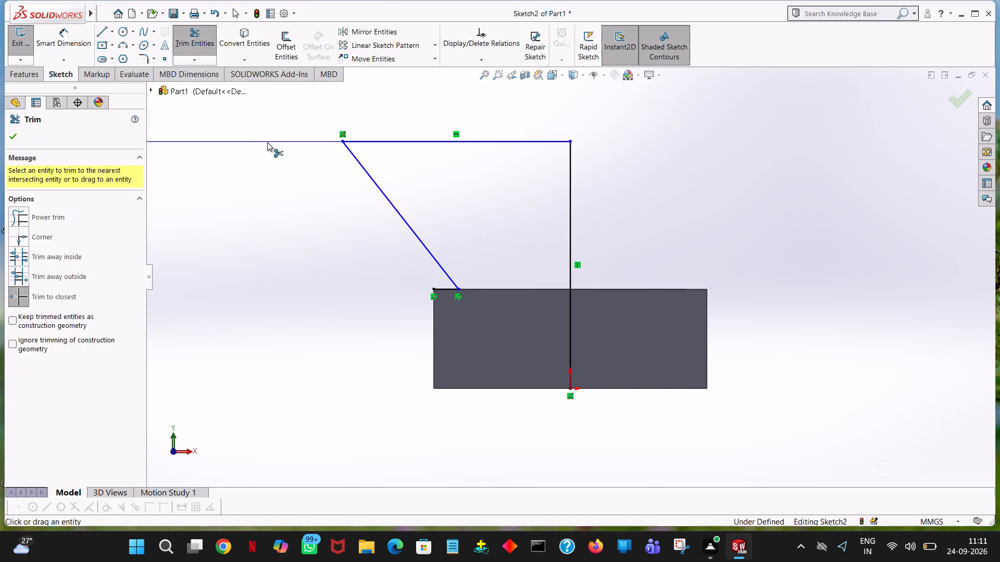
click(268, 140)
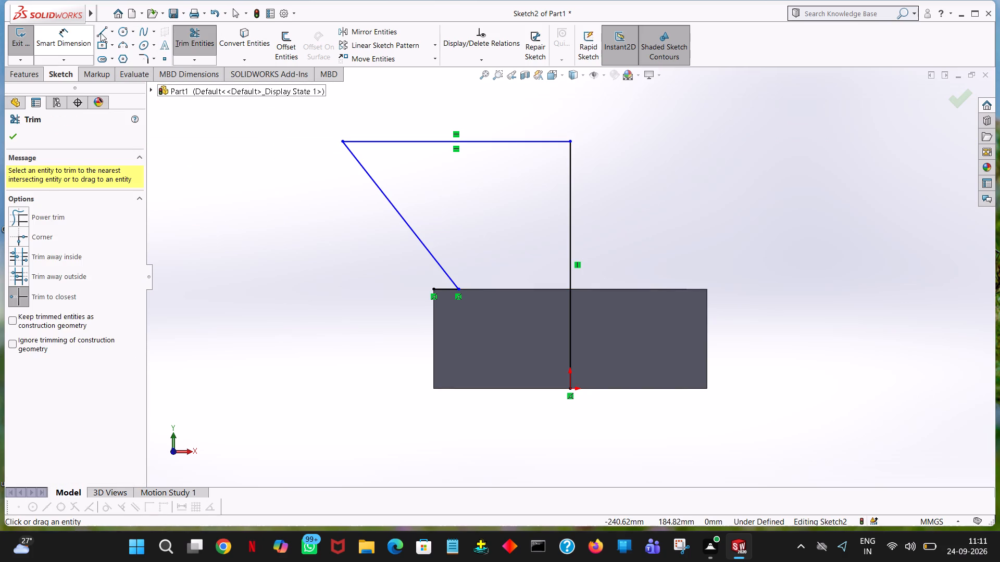
Draw a horizontal line leftward from the centre line's top end and set its length to 425/2 mm.
click(101, 33)
click(571, 140)
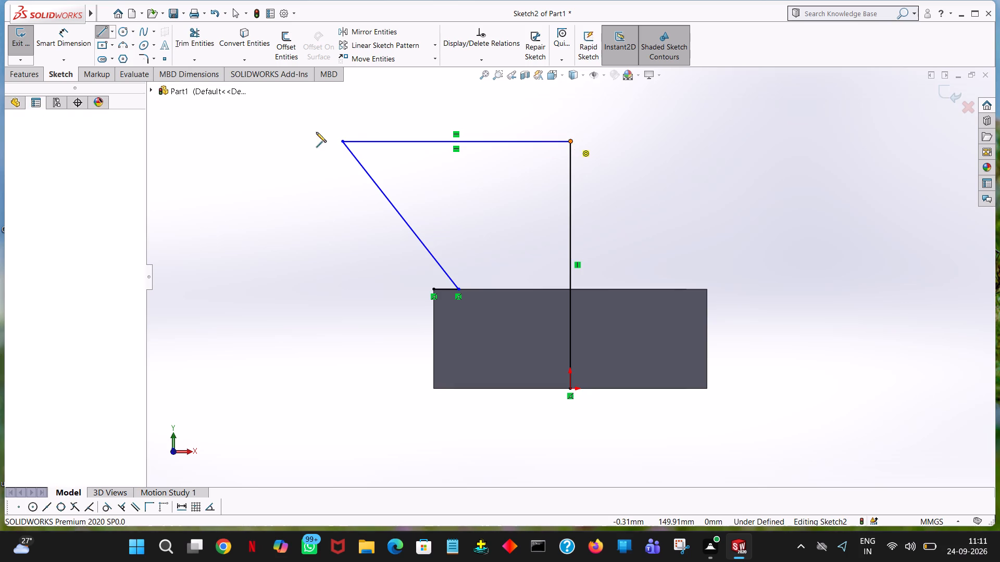
click(264, 140)
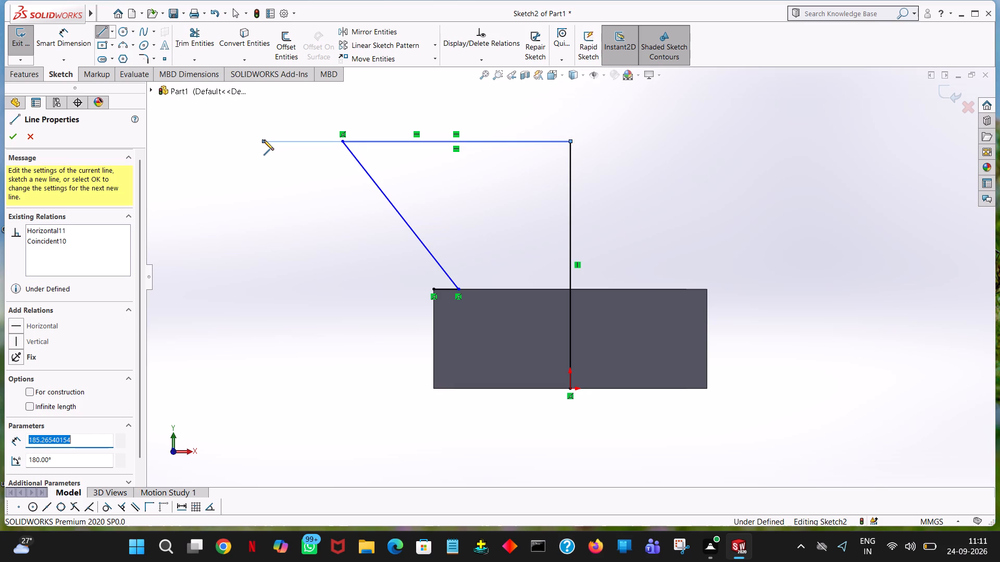
text(425/)
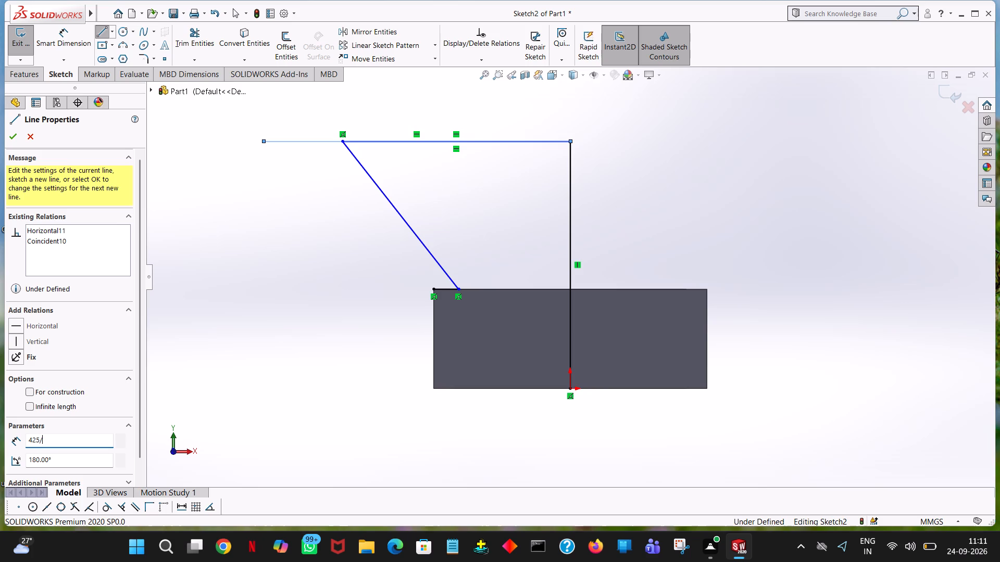
key(2)
key(Return)
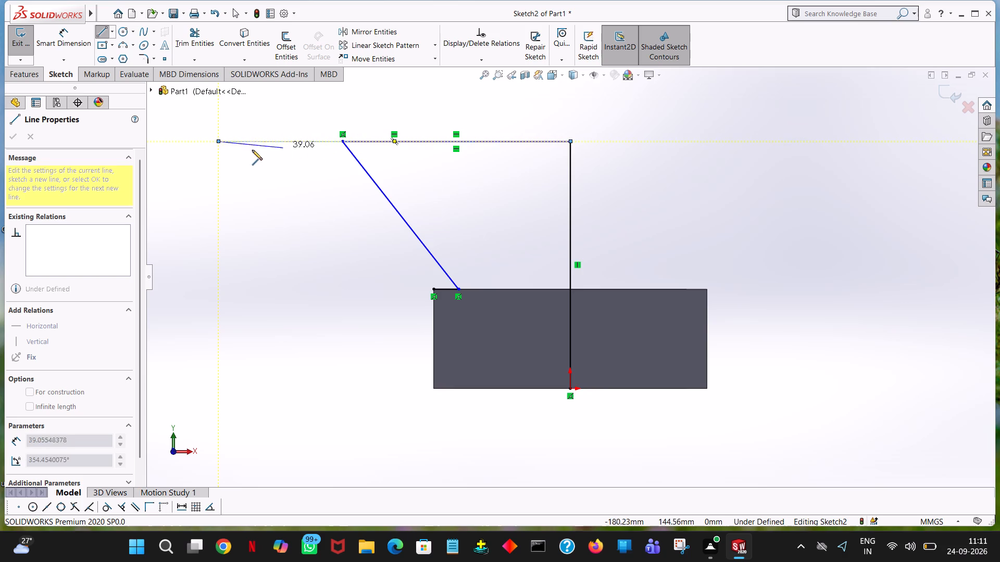
Continue with a 15 mm vertical line downward, a 75 mm horizontal line back inward, and a slanted line to the base's upper-left corner.
click(216, 159)
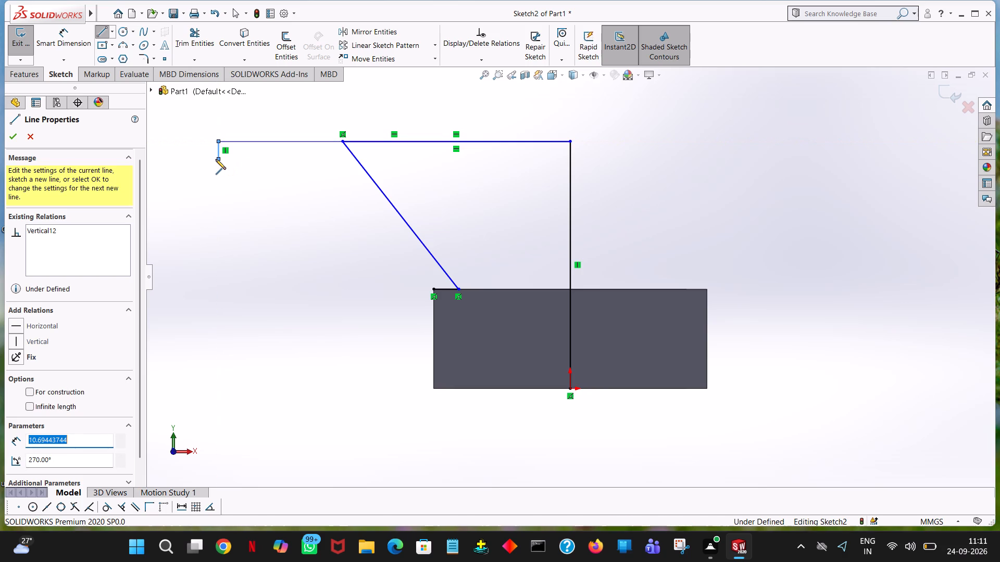
text(15)
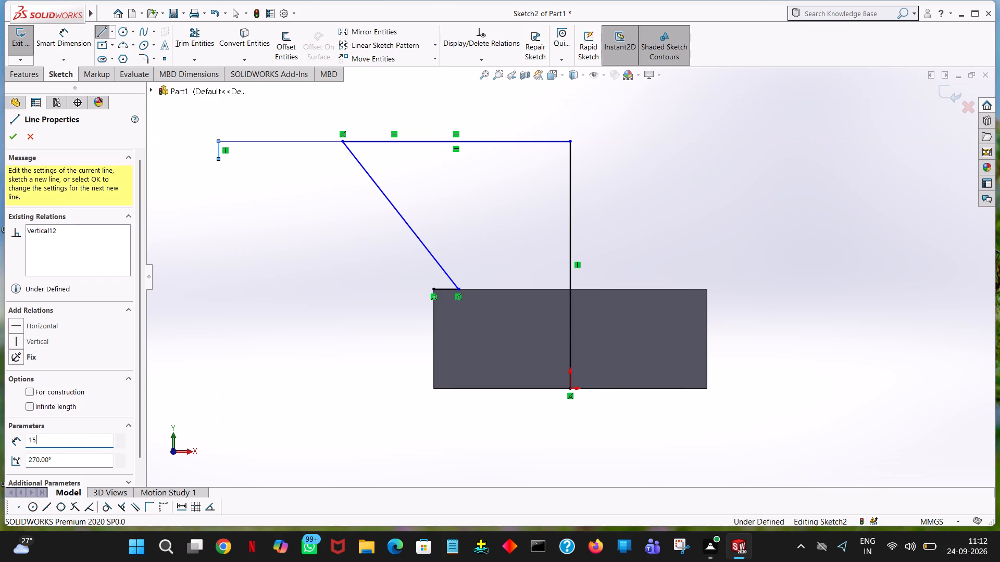
key(Return)
click(341, 167)
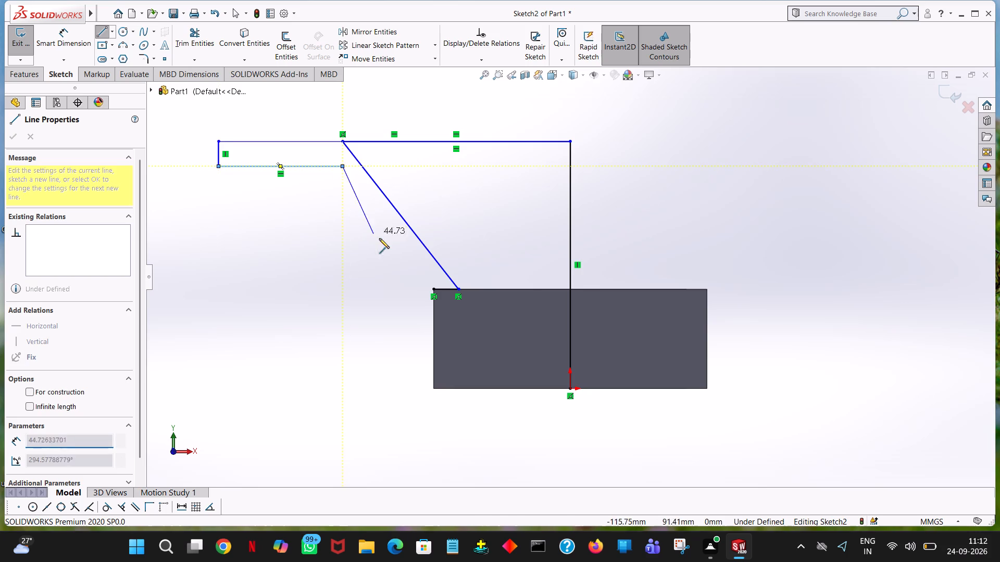
click(433, 288)
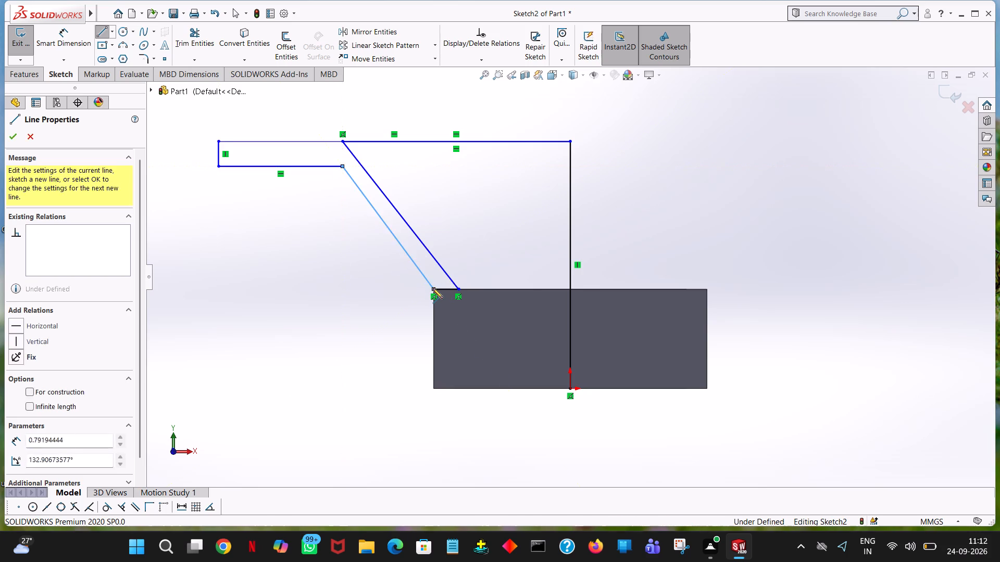
right_click(433, 288)
click(454, 293)
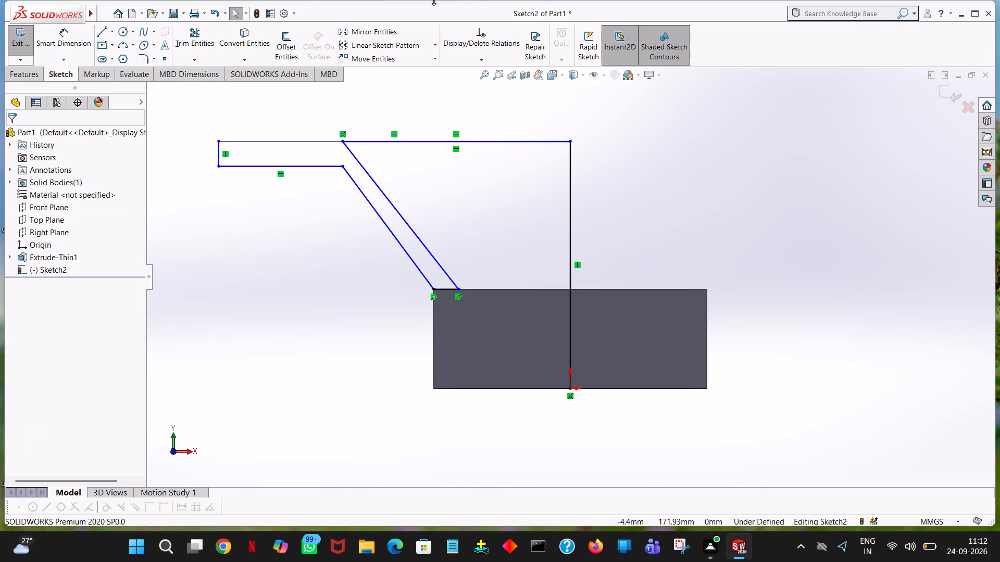
Trim away all overlapping horizontal top lines between the inner slanted line's top end and the vertical centre line.
click(194, 42)
click(401, 144)
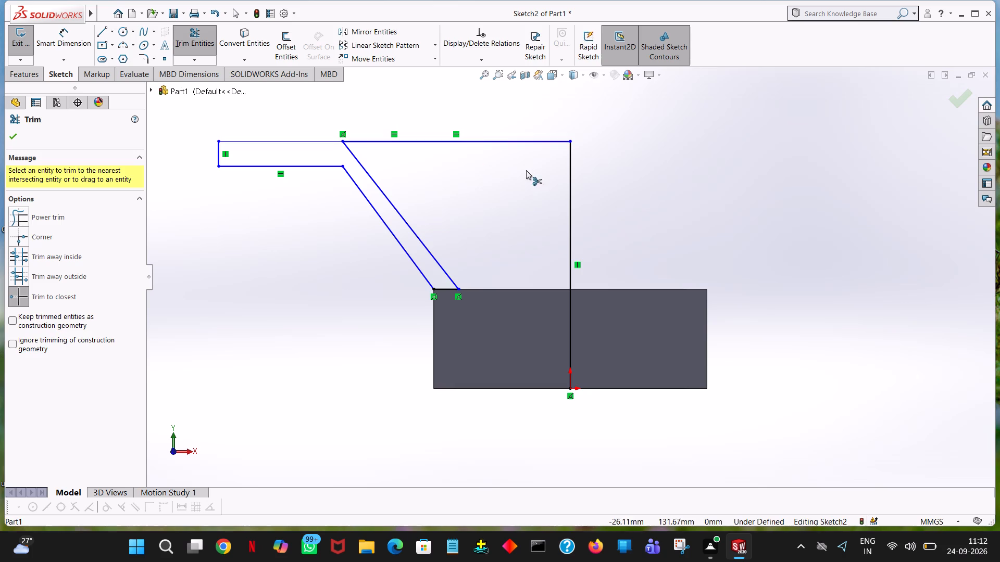
click(522, 139)
click(523, 139)
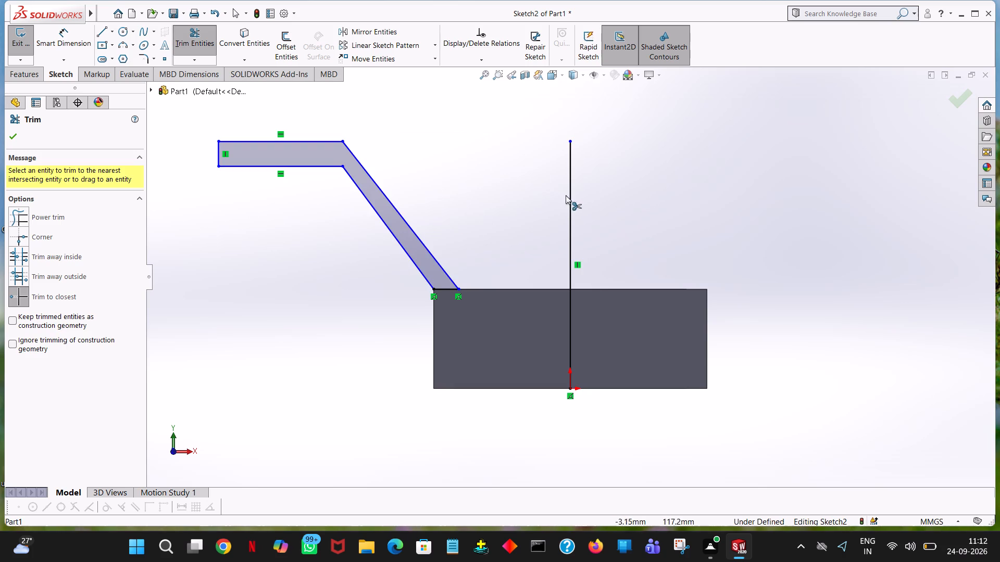
click(6, 137)
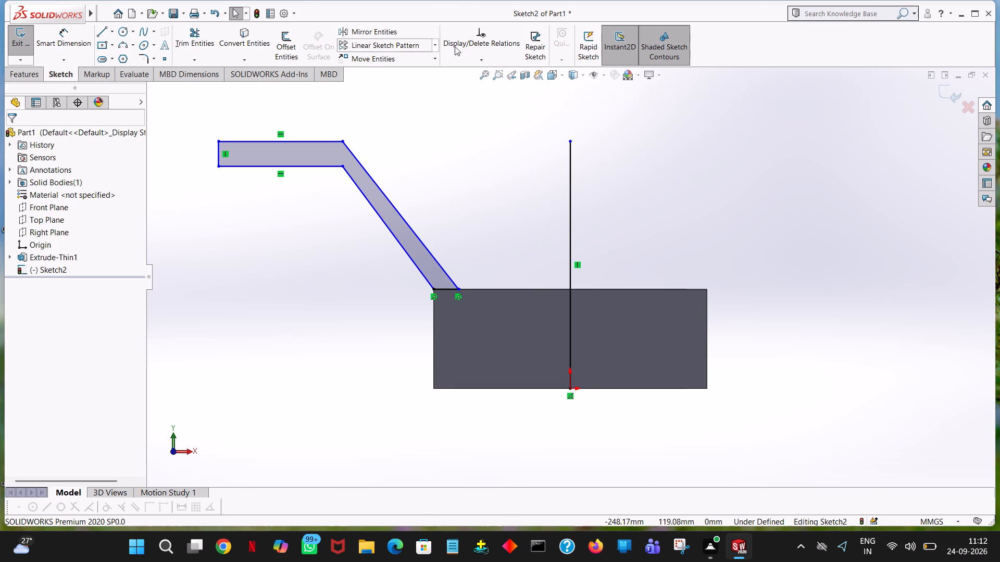
Mirror the six lines of the left flared arm profile about the vertical centre line, keeping the original.
click(368, 25)
click(307, 140)
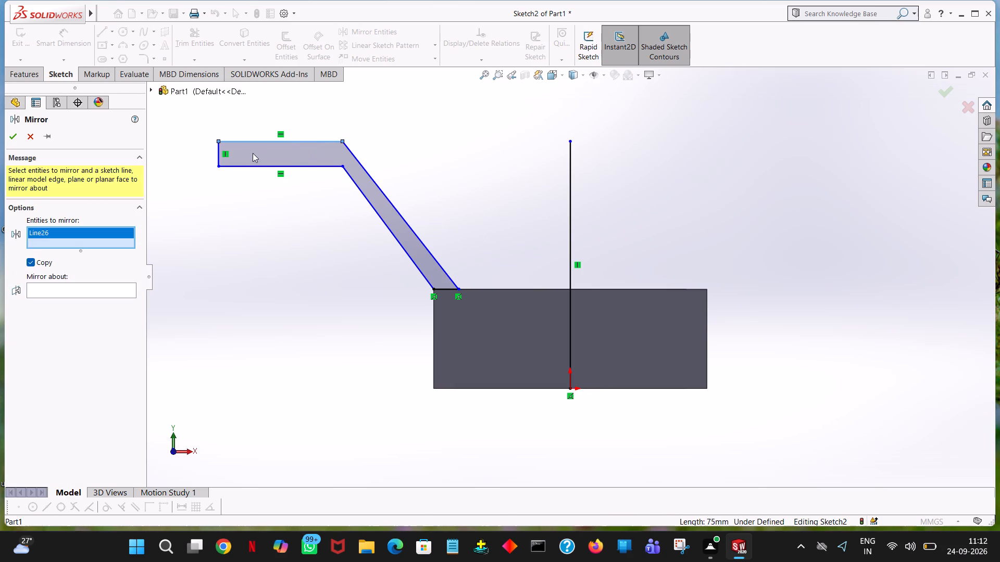
click(217, 156)
click(248, 165)
click(362, 189)
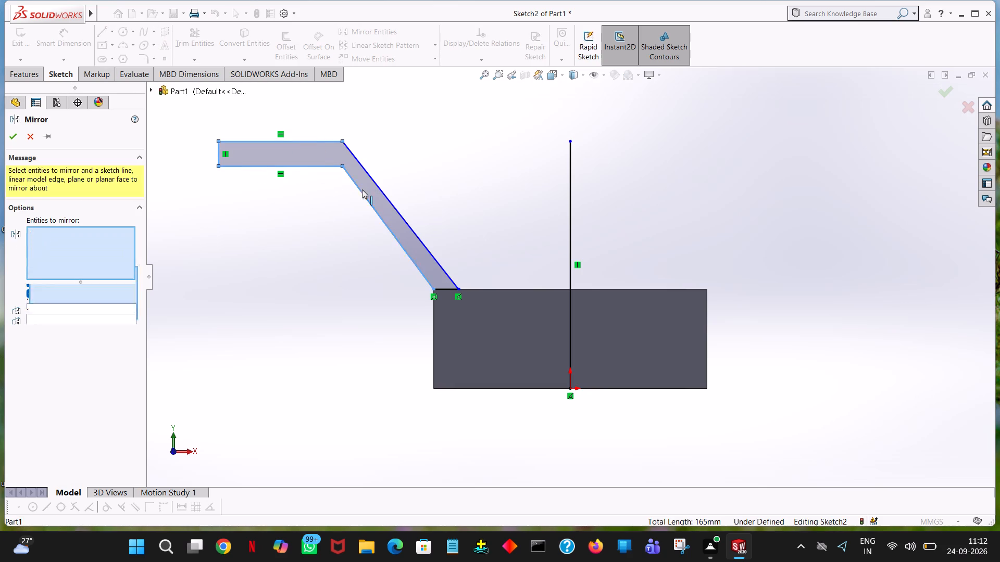
click(369, 177)
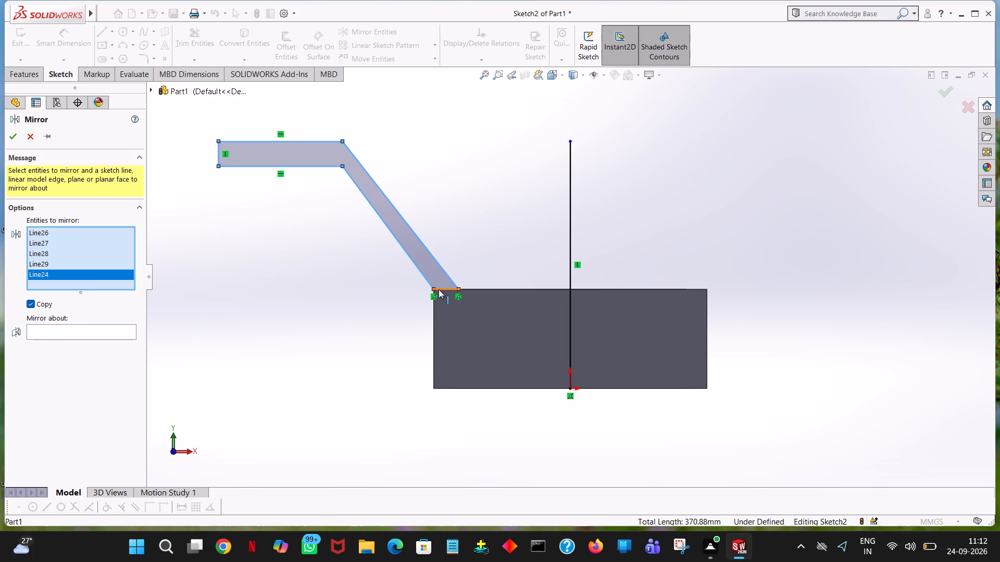
click(446, 287)
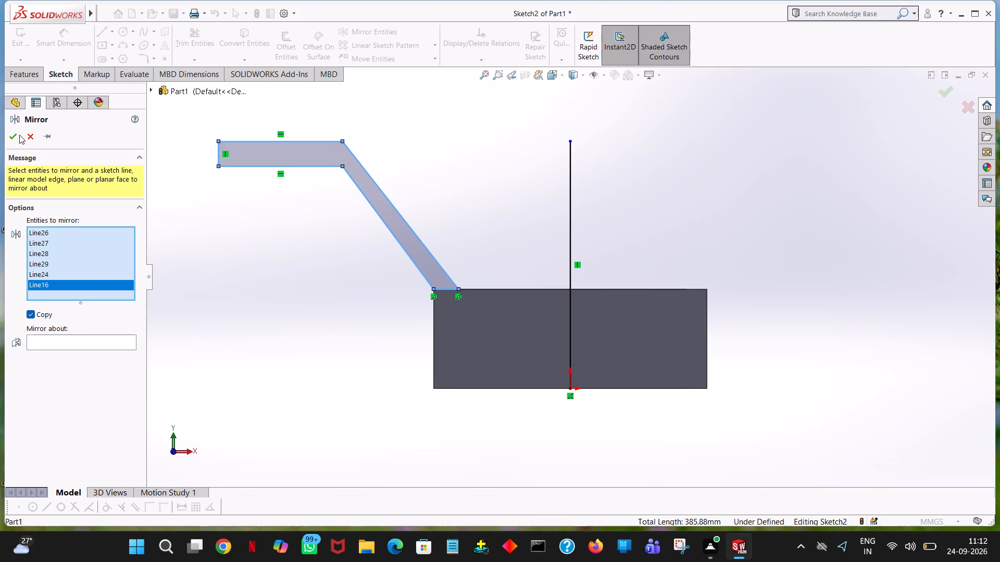
click(94, 344)
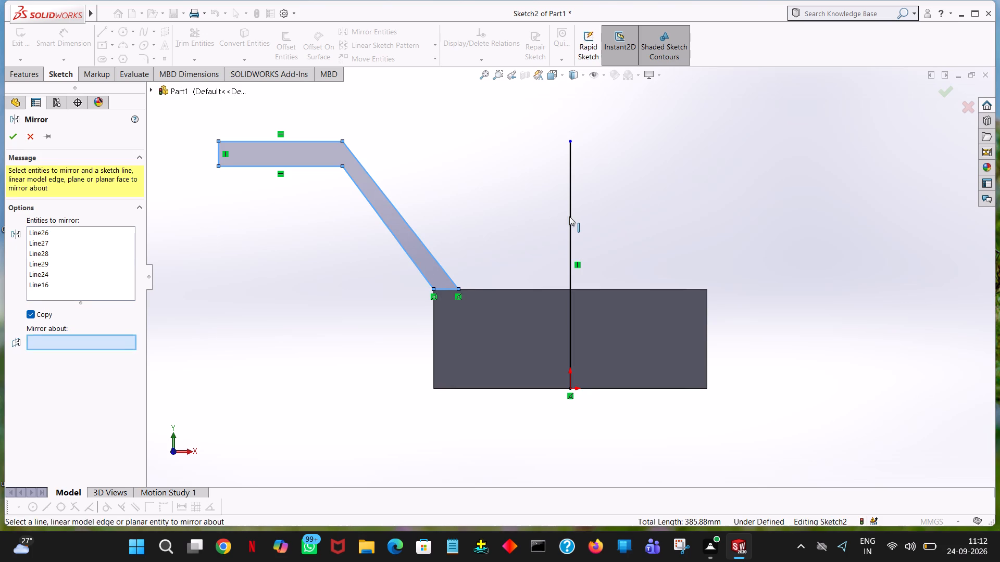
click(572, 216)
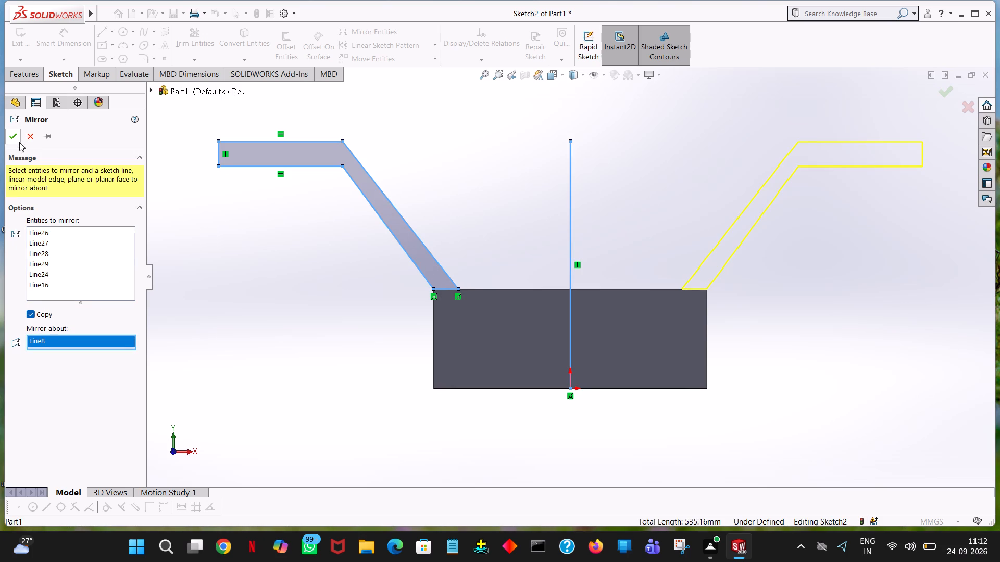
click(20, 142)
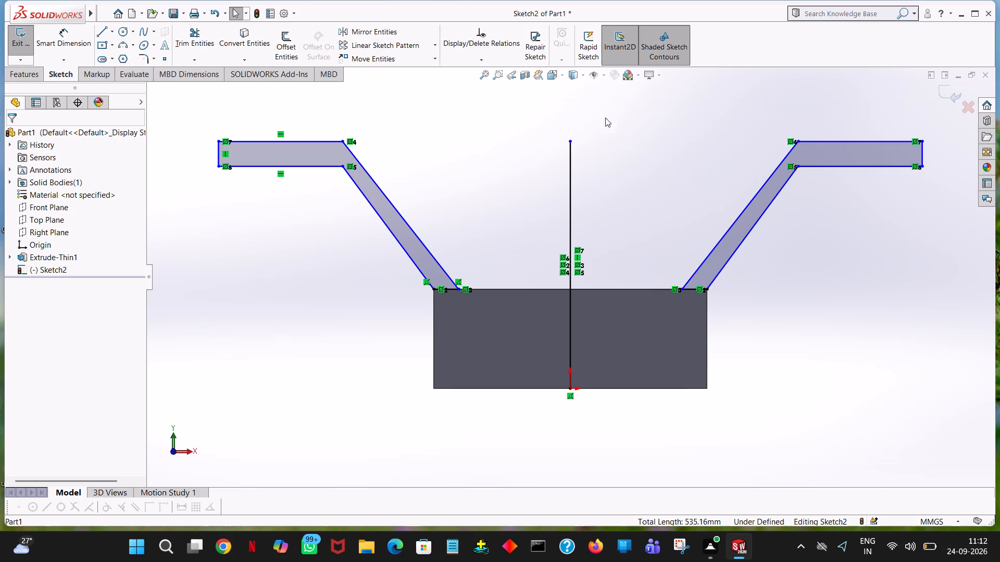
Trim away the vertical centre line between the two arm profiles.
click(198, 53)
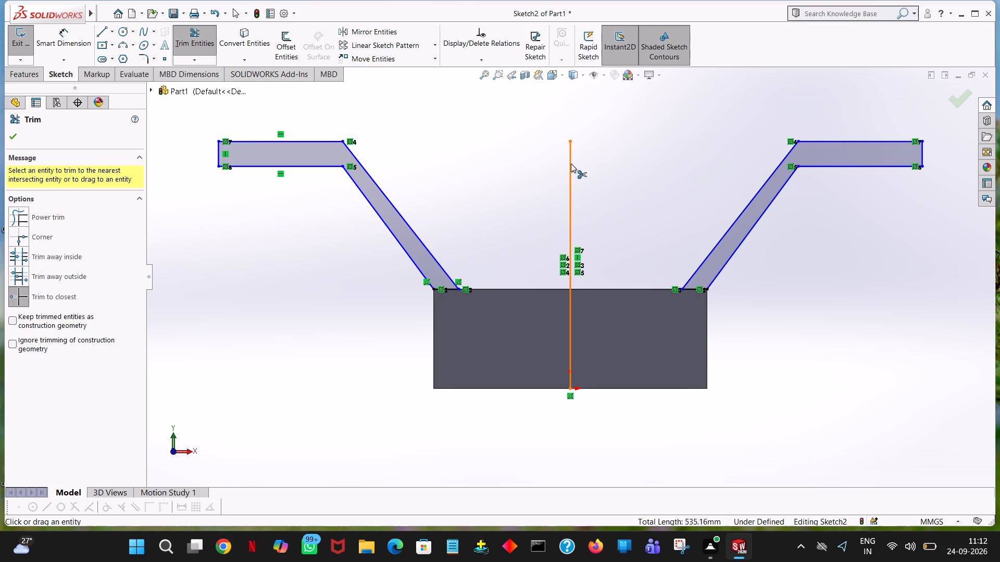
click(571, 163)
click(8, 140)
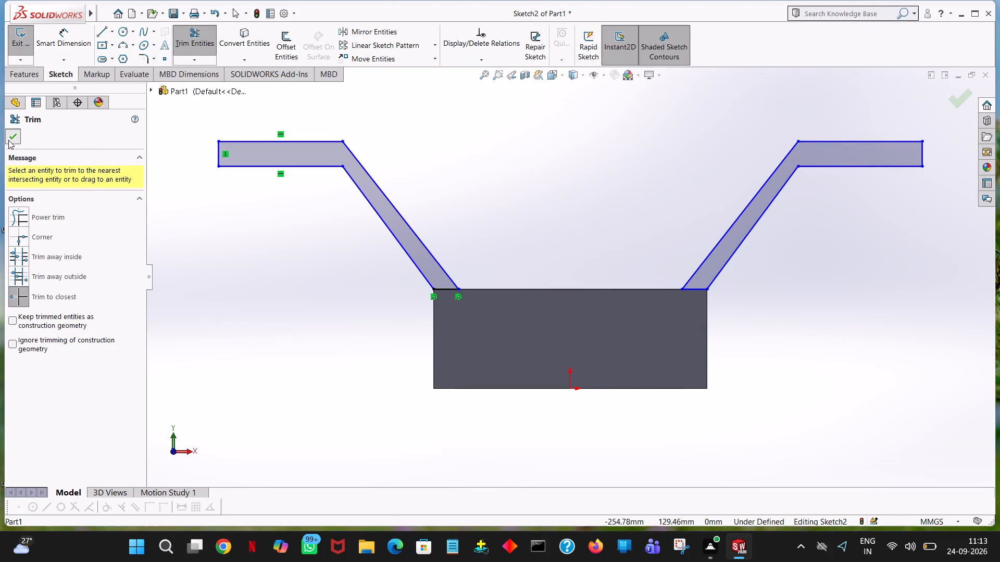
Extrude both arm profiles 75 mm blind in the reversed direction, over the base, with the result merged.
click(30, 79)
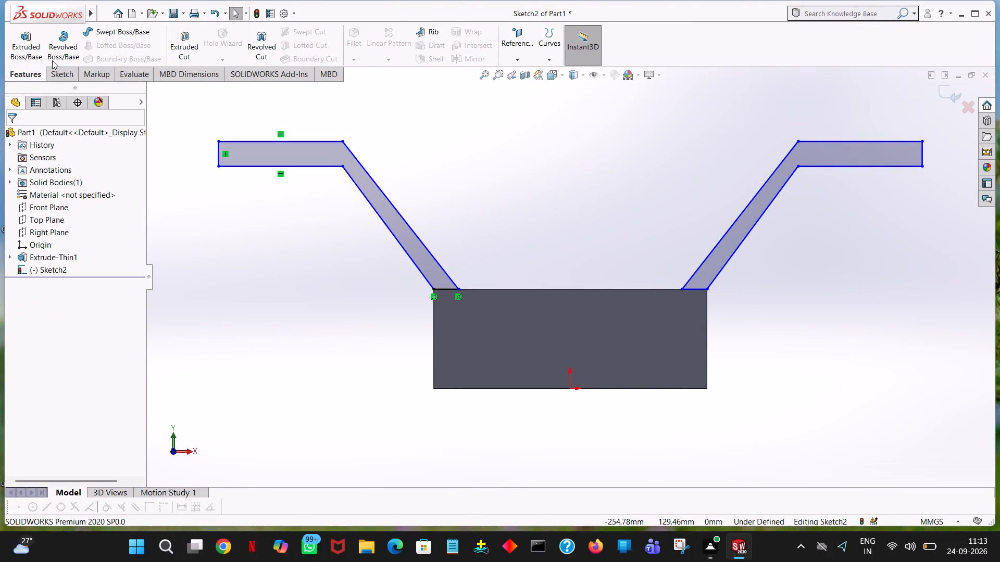
click(43, 52)
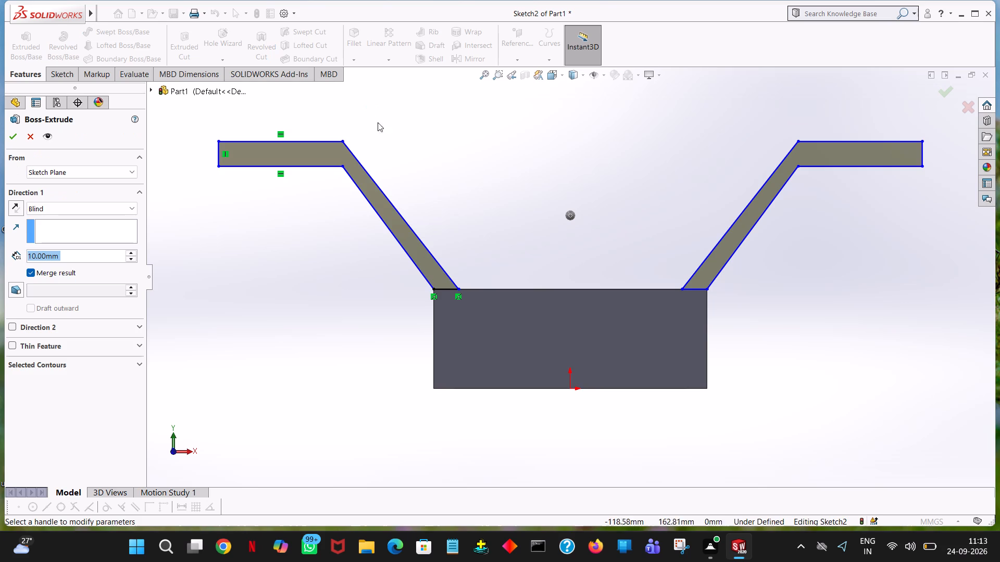
middle_drag(332, 169, 248, 208)
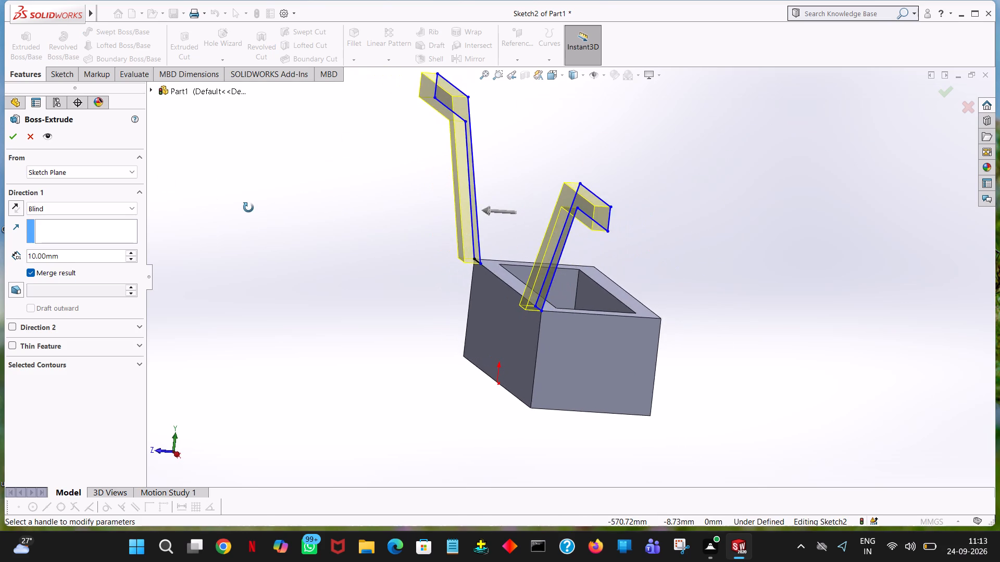
middle_drag(248, 208, 250, 207)
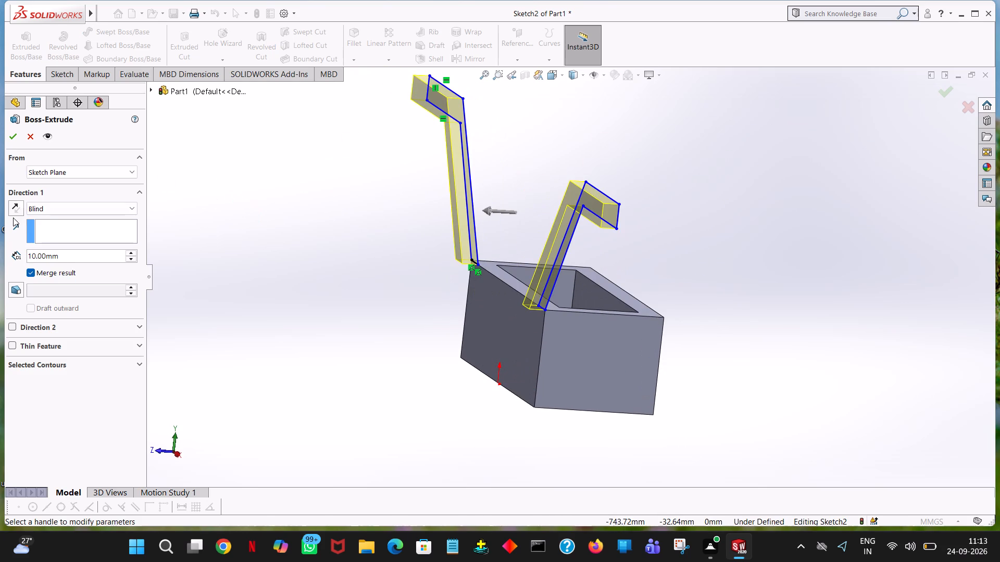
click(12, 207)
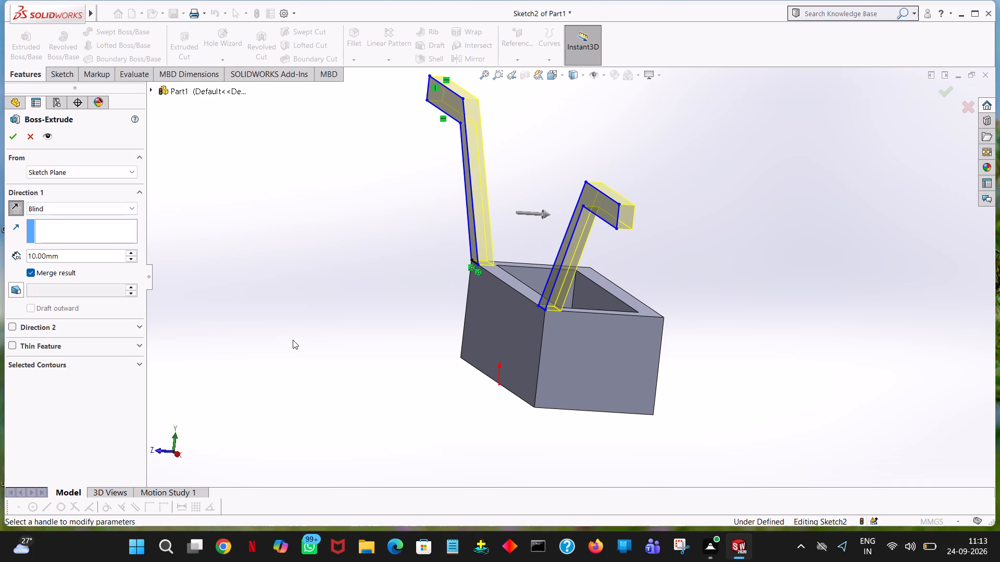
double_click(80, 260)
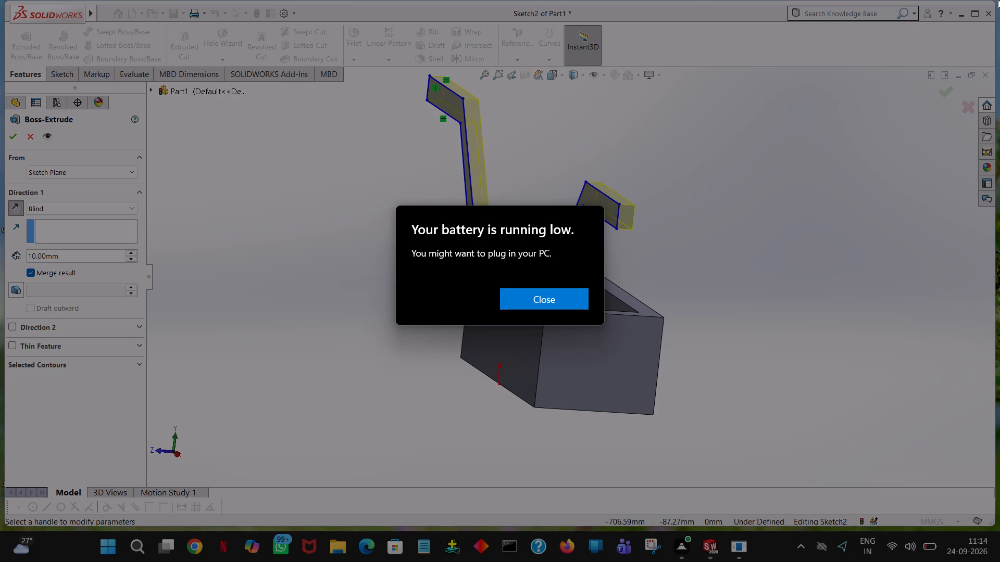
click(570, 291)
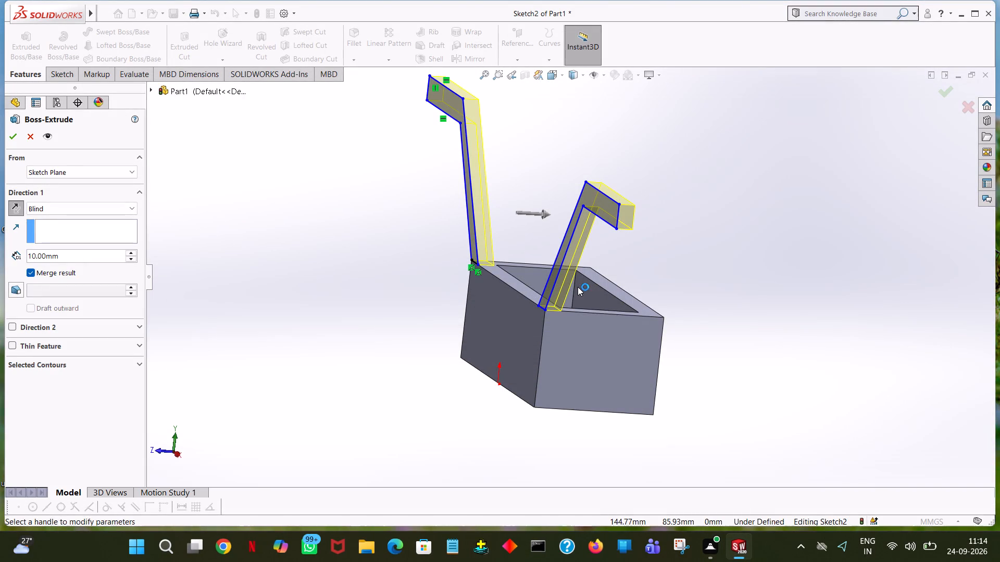
double_click(82, 255)
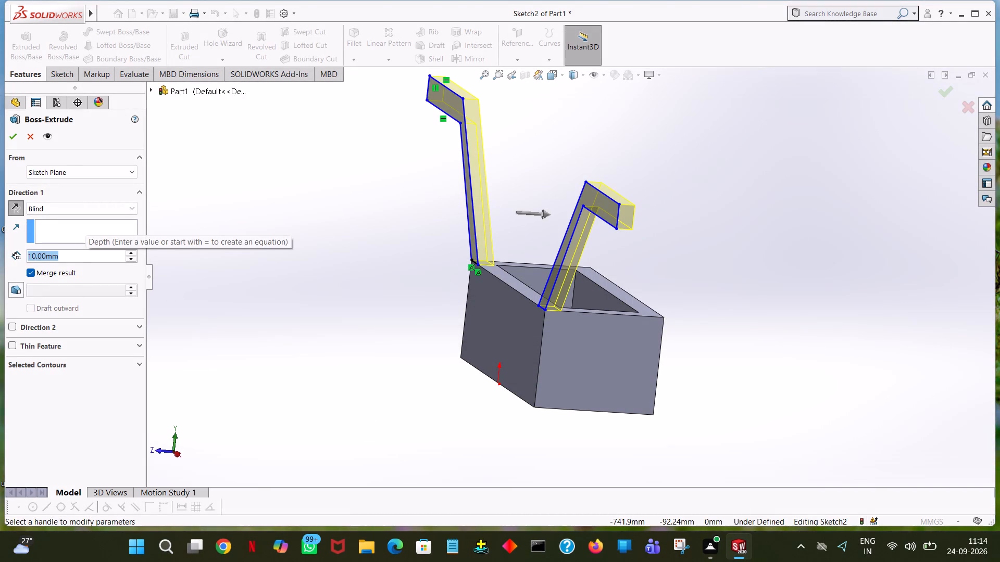
text(75)
key(Return)
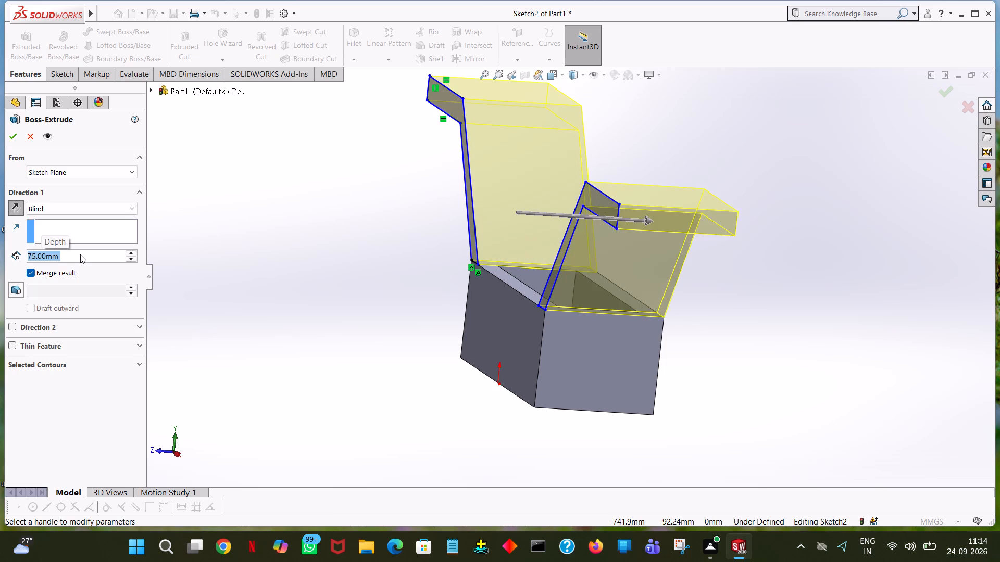
click(14, 136)
Start an extruded-cut sketch on the top face of the right arm's horizontal flange, viewed normal to the sketch.
middle_drag(782, 377, 799, 352)
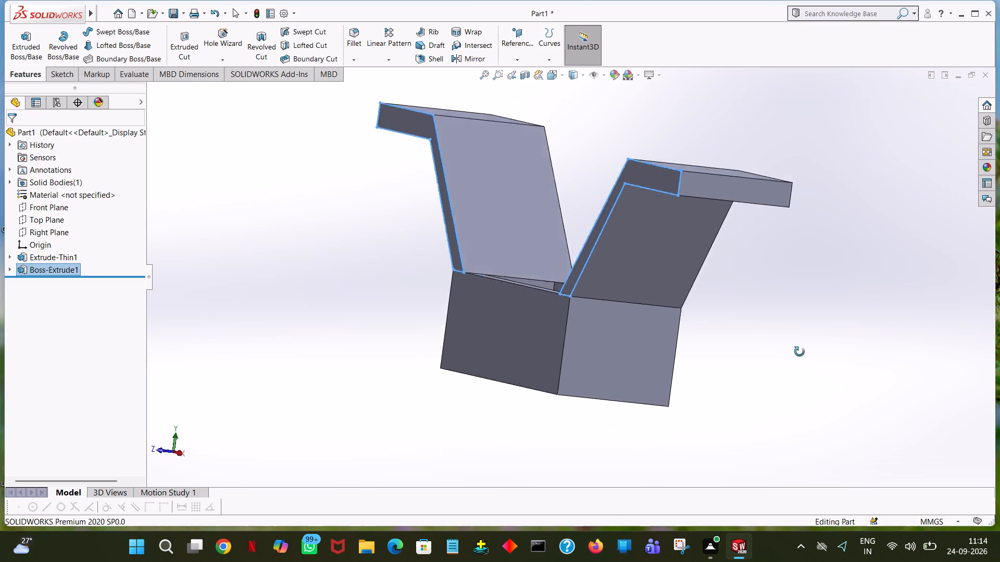
middle_drag(799, 352, 829, 367)
click(824, 361)
middle_drag(820, 358, 832, 351)
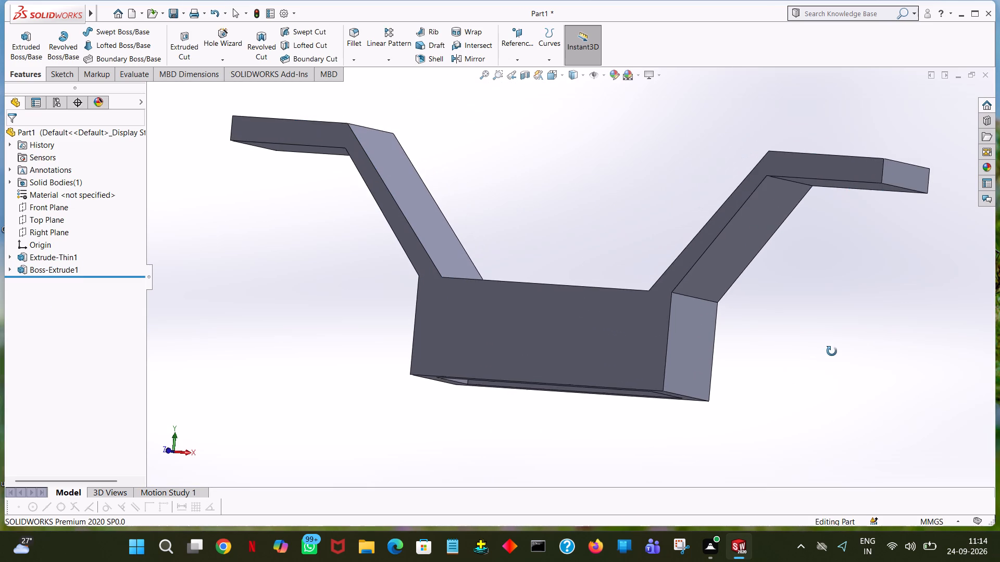
middle_drag(832, 351, 832, 350)
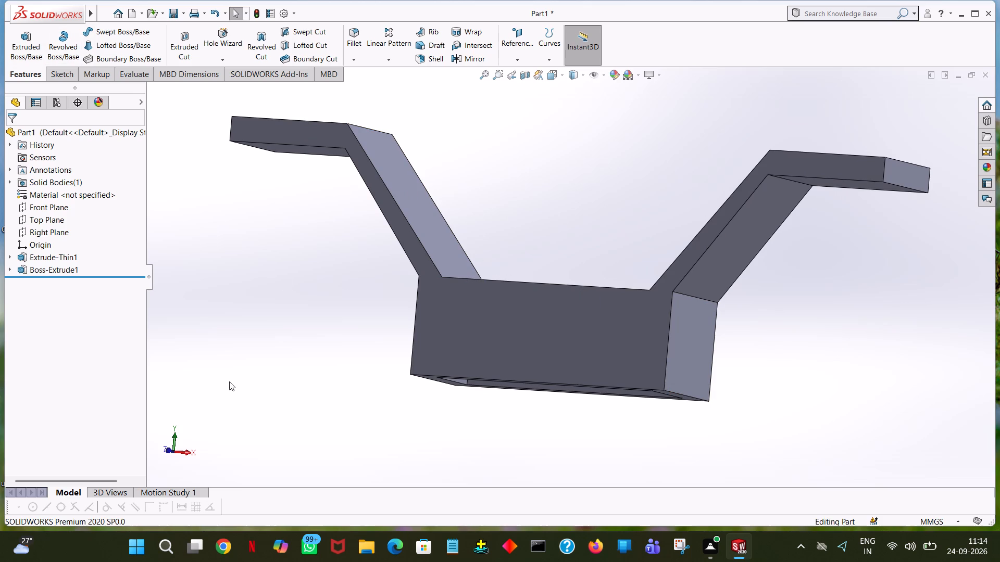
middle_drag(518, 201, 533, 367)
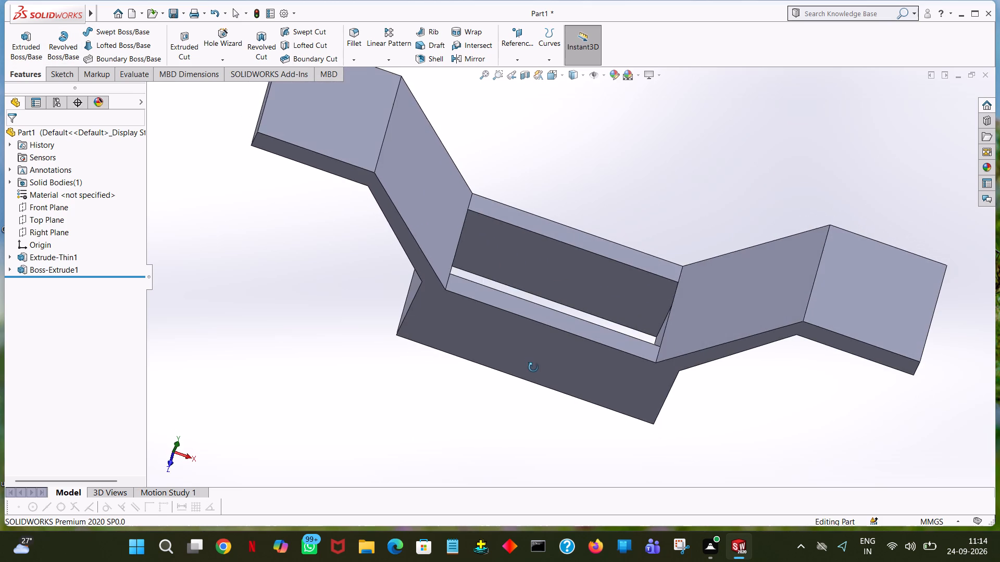
middle_drag(533, 367, 561, 294)
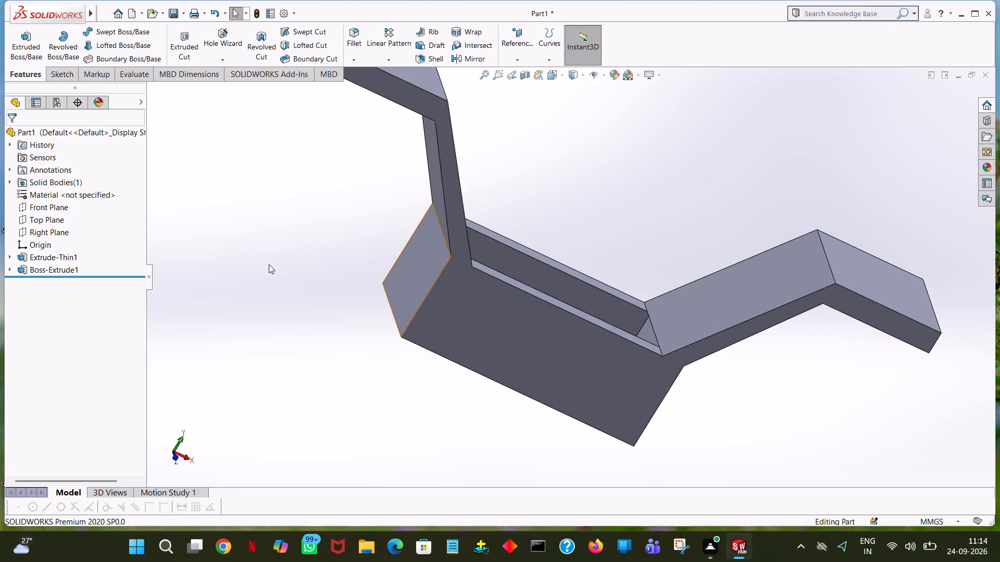
click(193, 49)
click(870, 265)
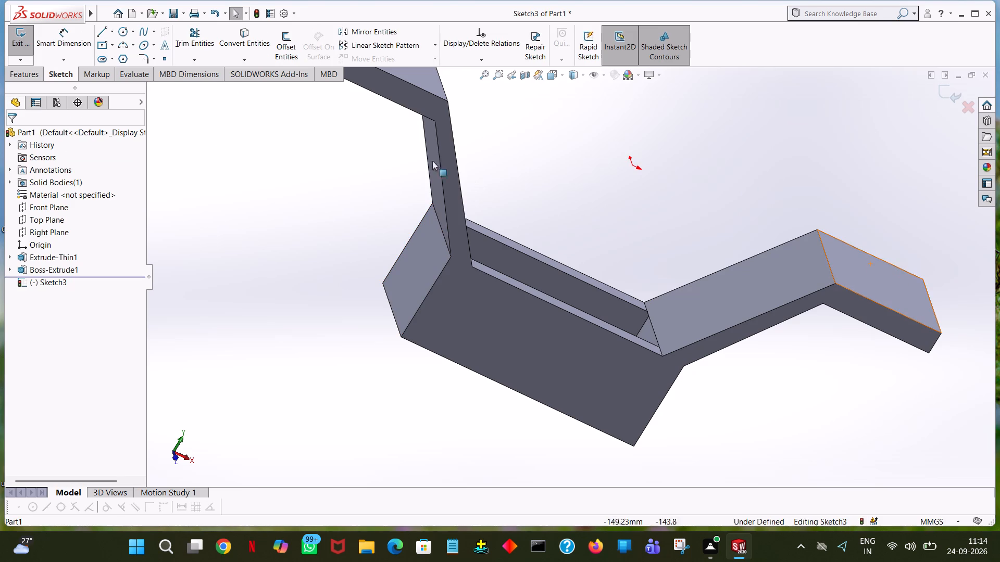
key(space)
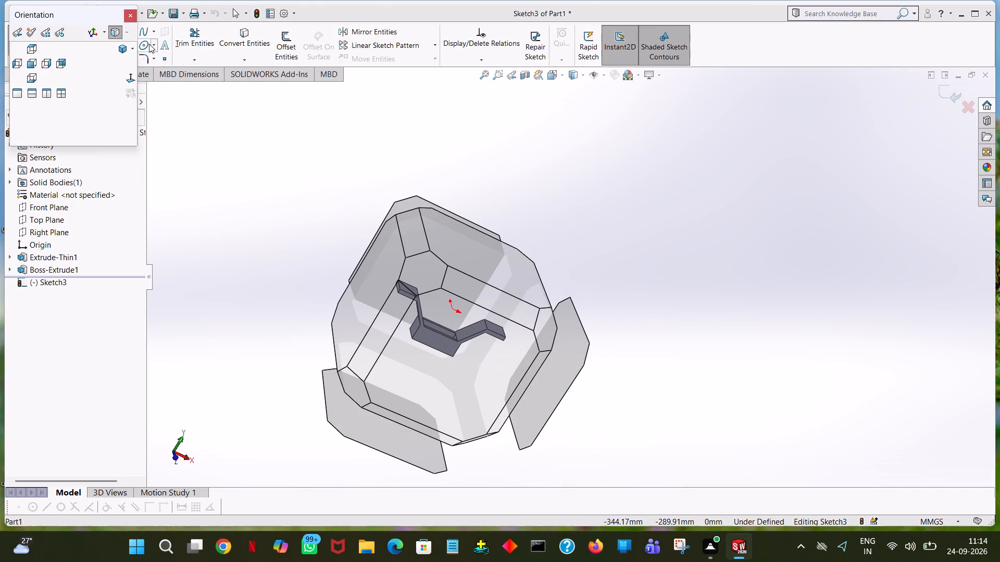
click(129, 76)
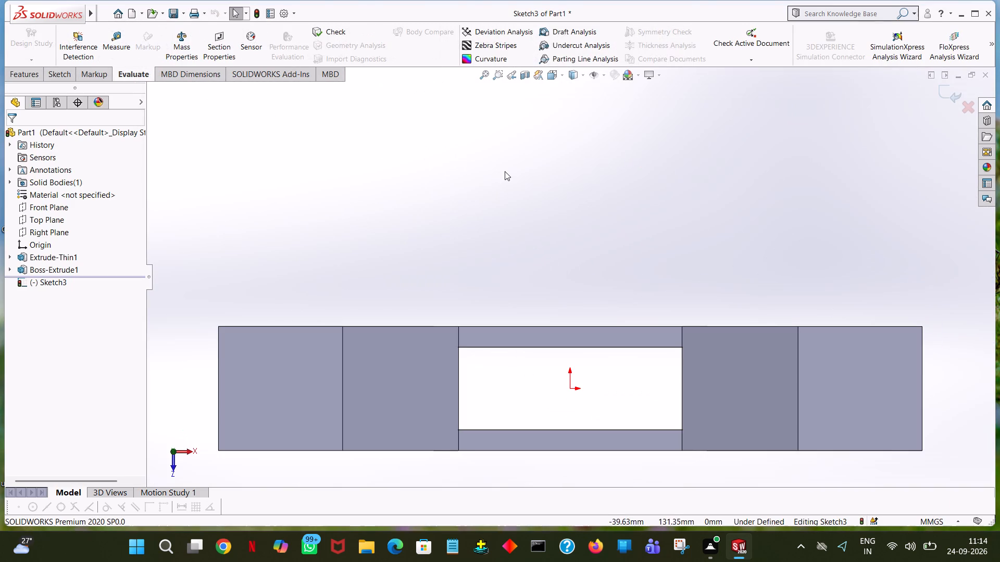
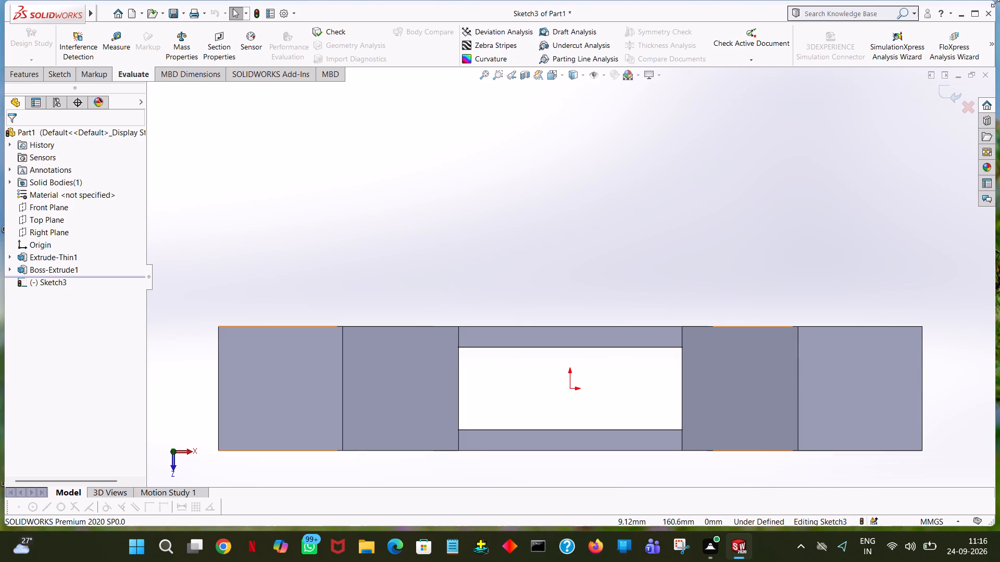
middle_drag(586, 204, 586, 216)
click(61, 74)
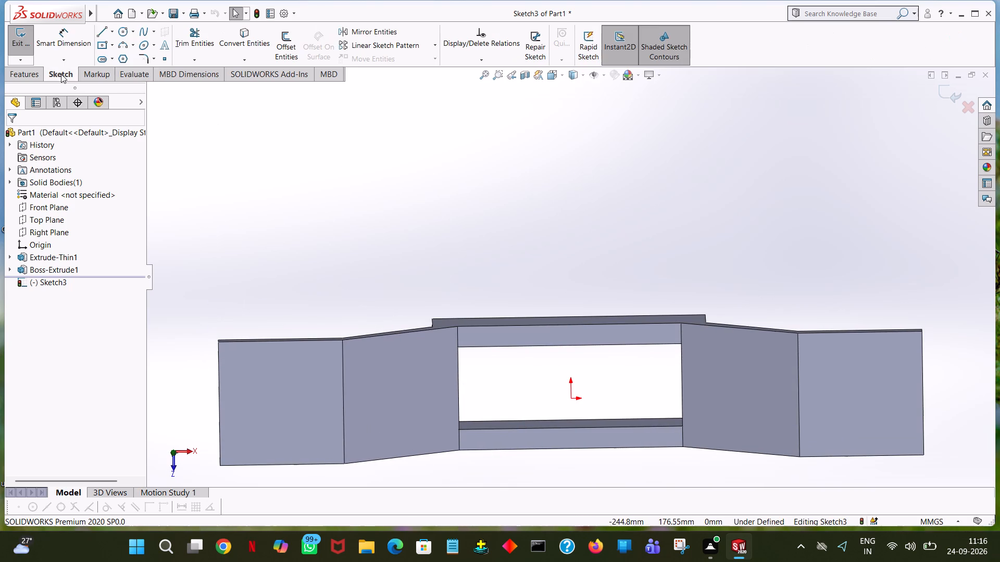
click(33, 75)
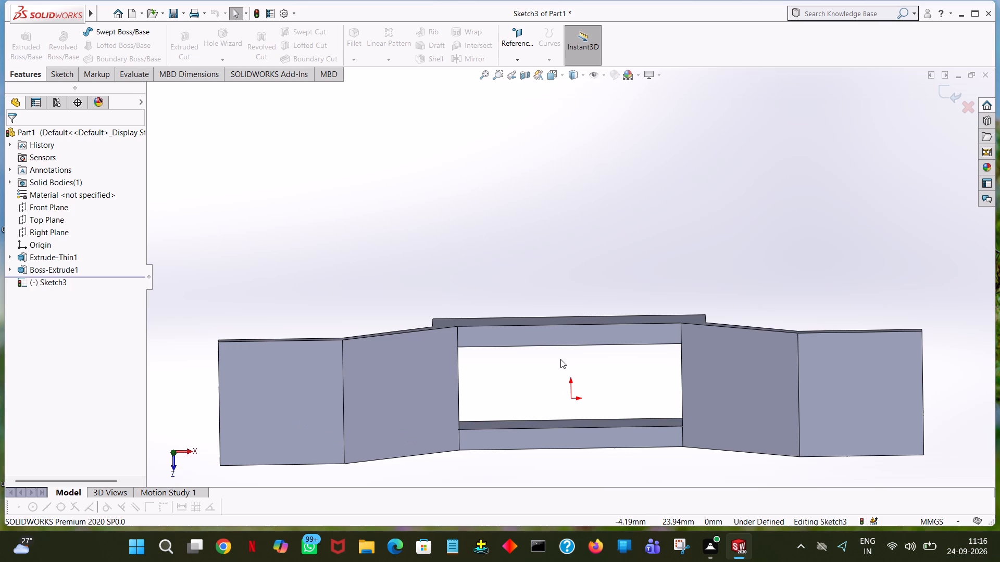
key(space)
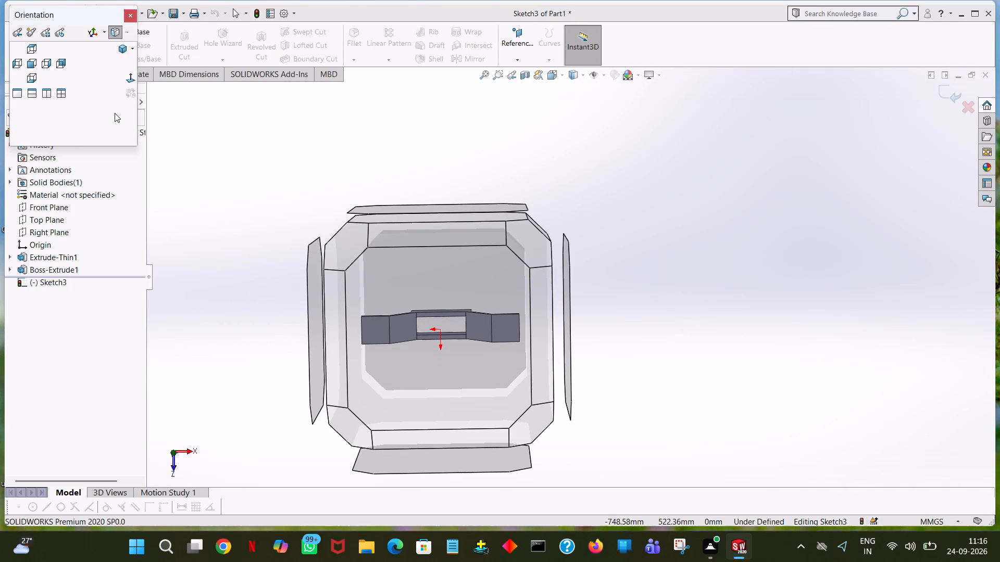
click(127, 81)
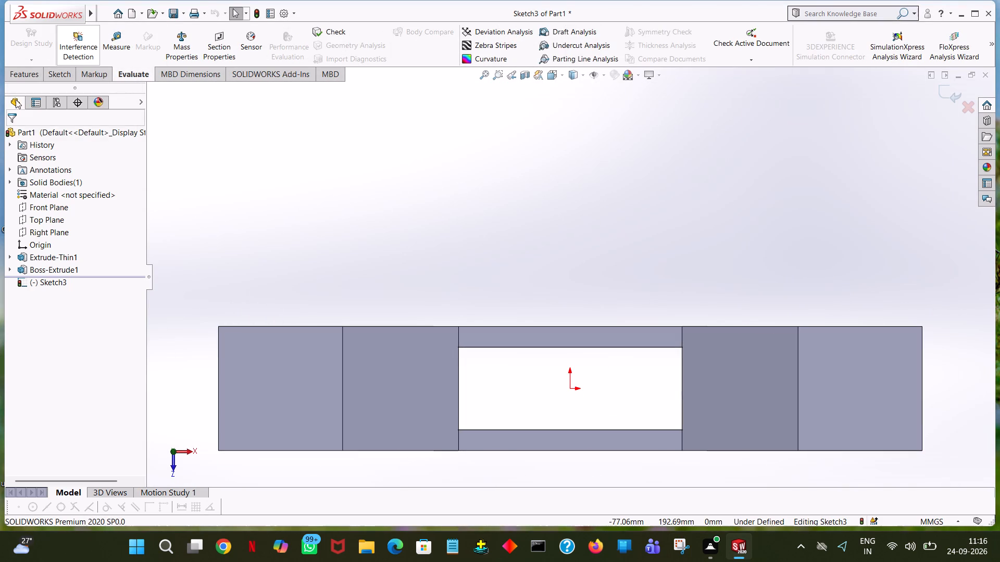
Sketch a horizontal line 175 mm long from the origin toward the right arm's flange.
click(61, 79)
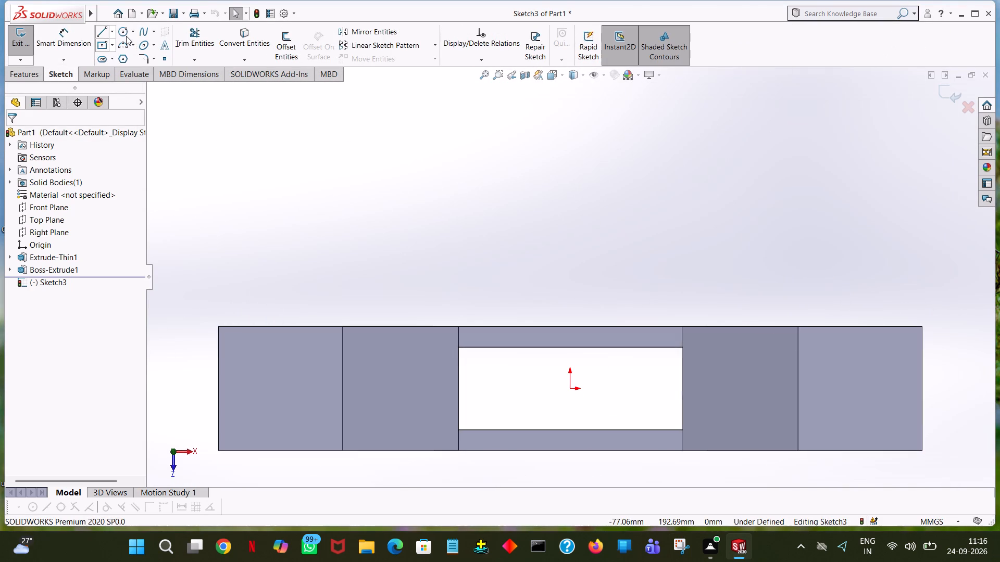
click(126, 36)
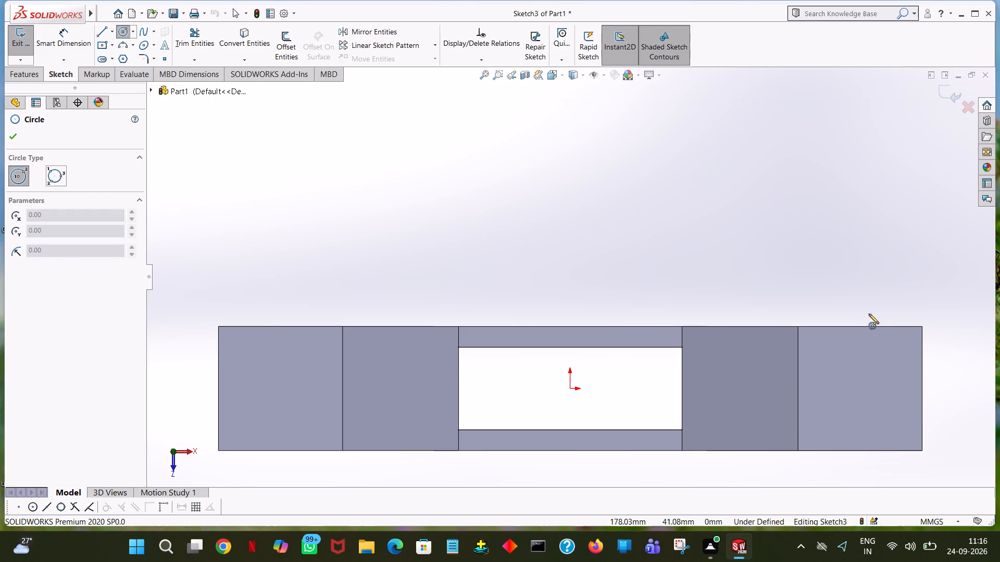
click(95, 33)
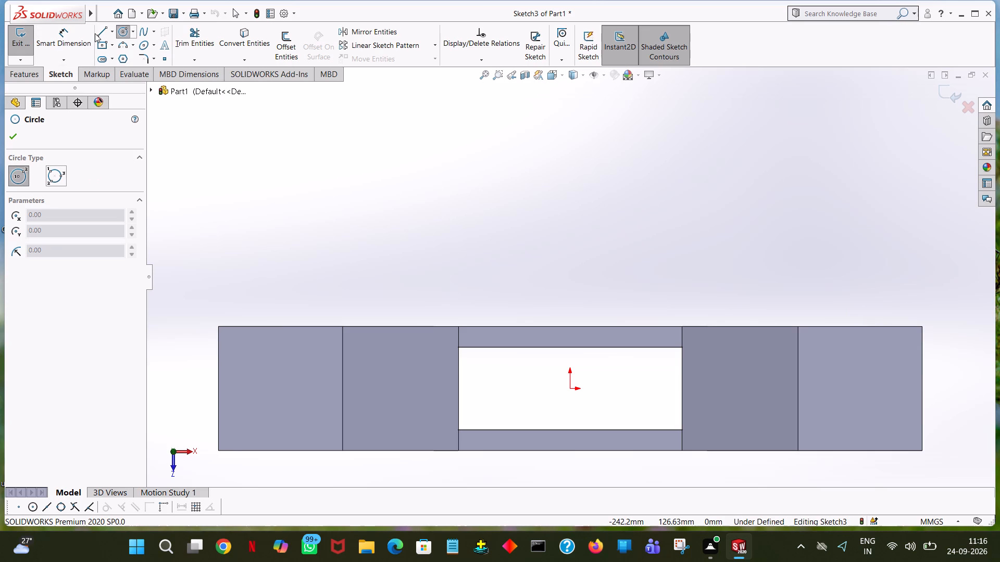
click(107, 34)
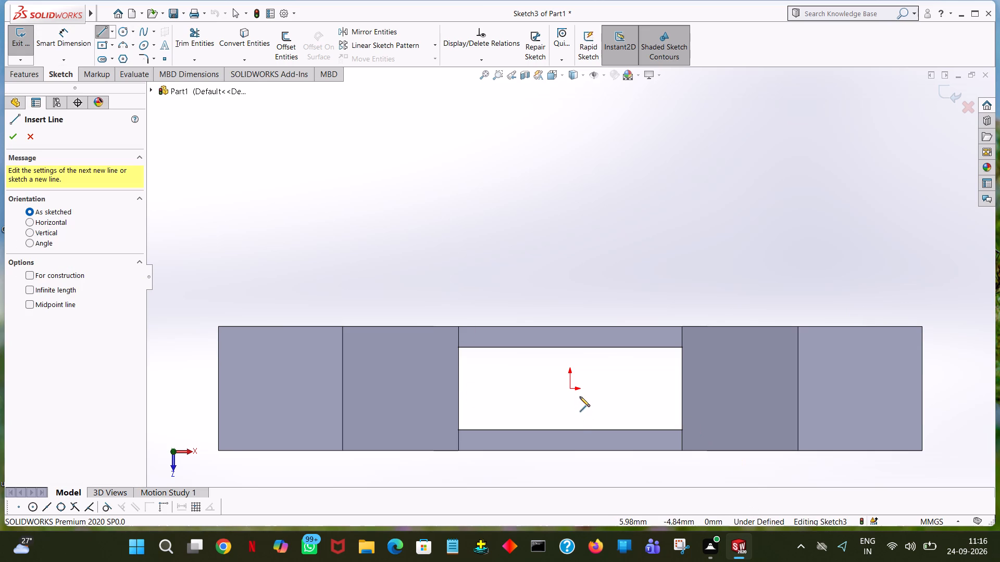
click(569, 389)
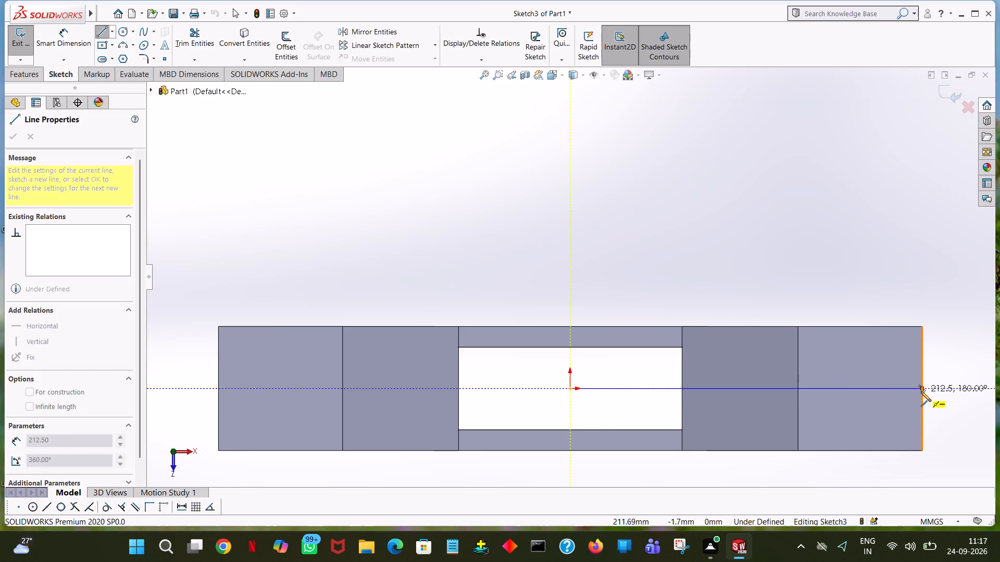
click(901, 389)
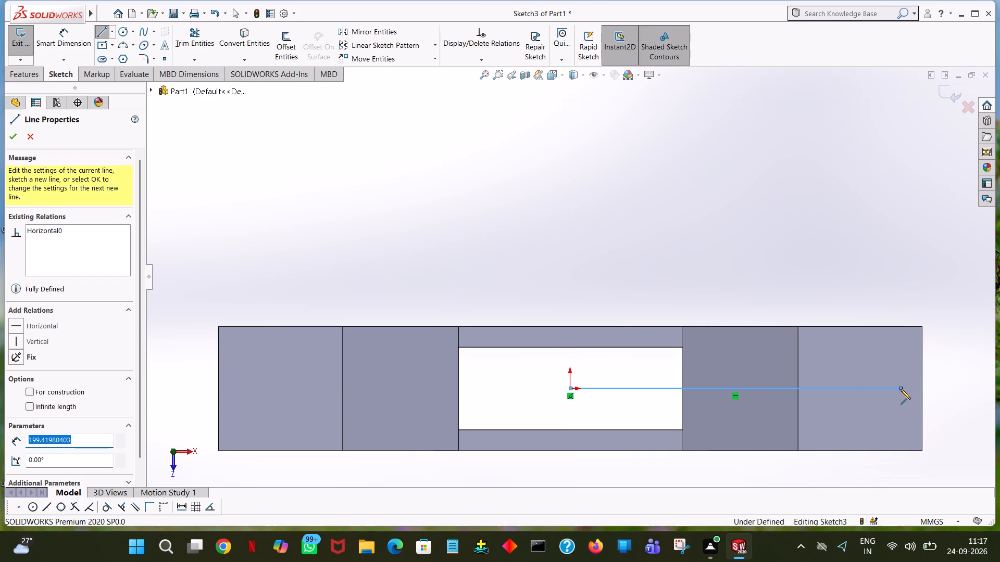
text(350/2)
key(Return)
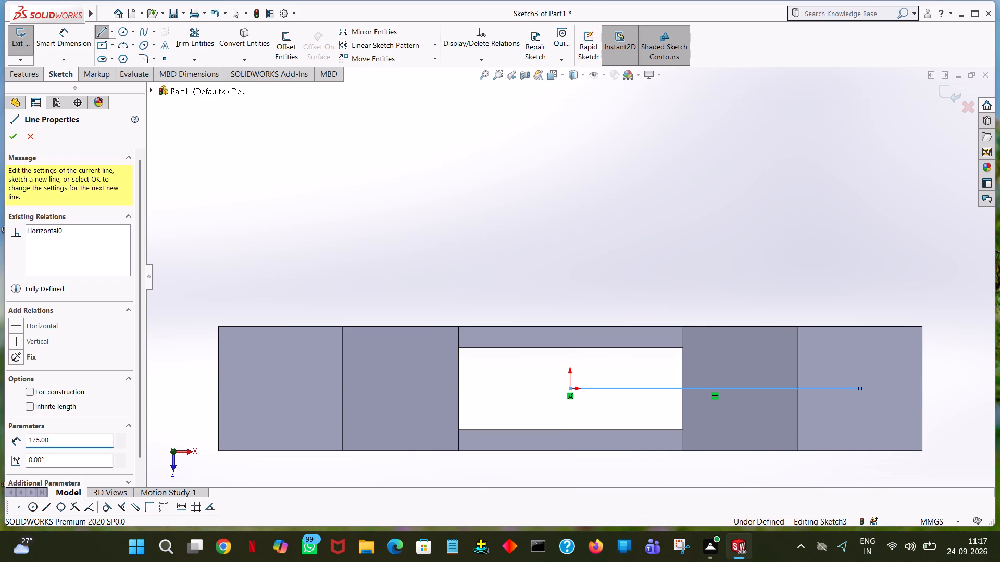
right_click(901, 389)
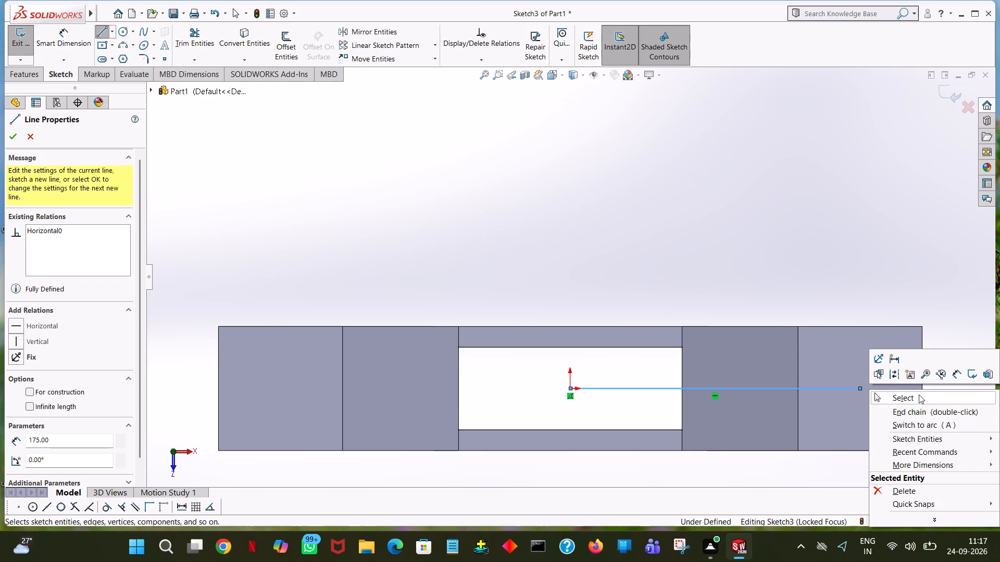
click(919, 394)
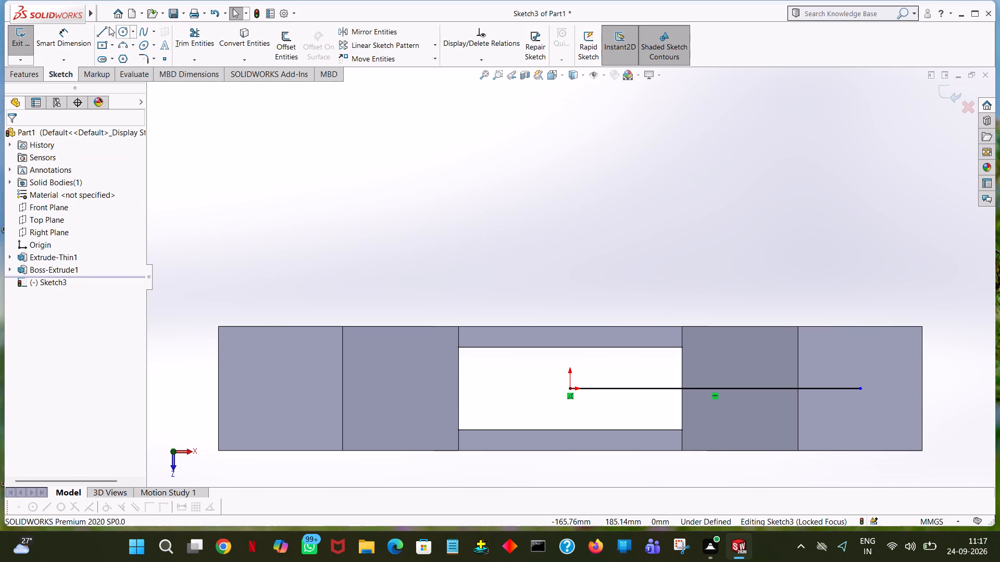
Sketch a second horizontal line 175 mm long from the origin toward the left arm's flange.
click(106, 30)
click(572, 389)
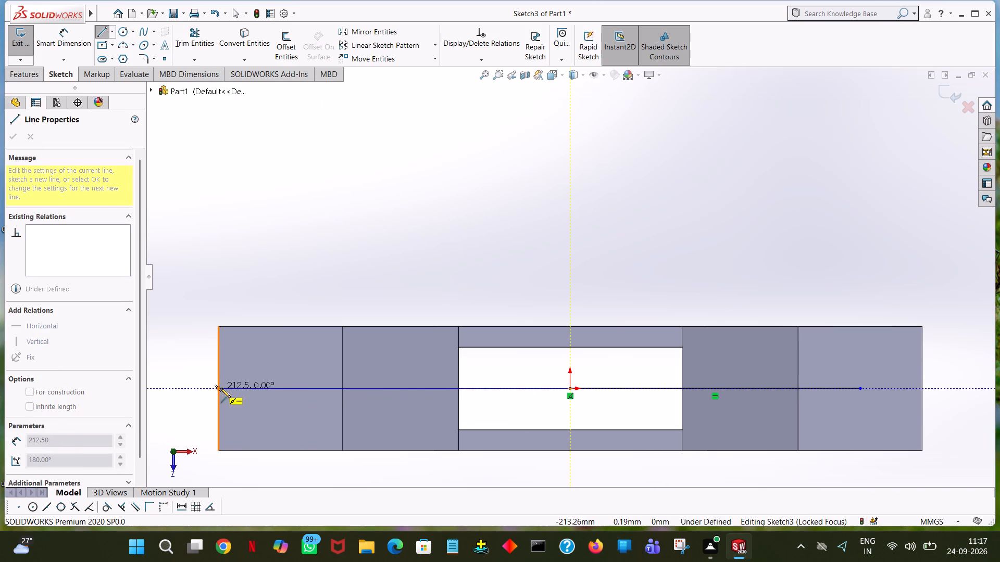
click(238, 388)
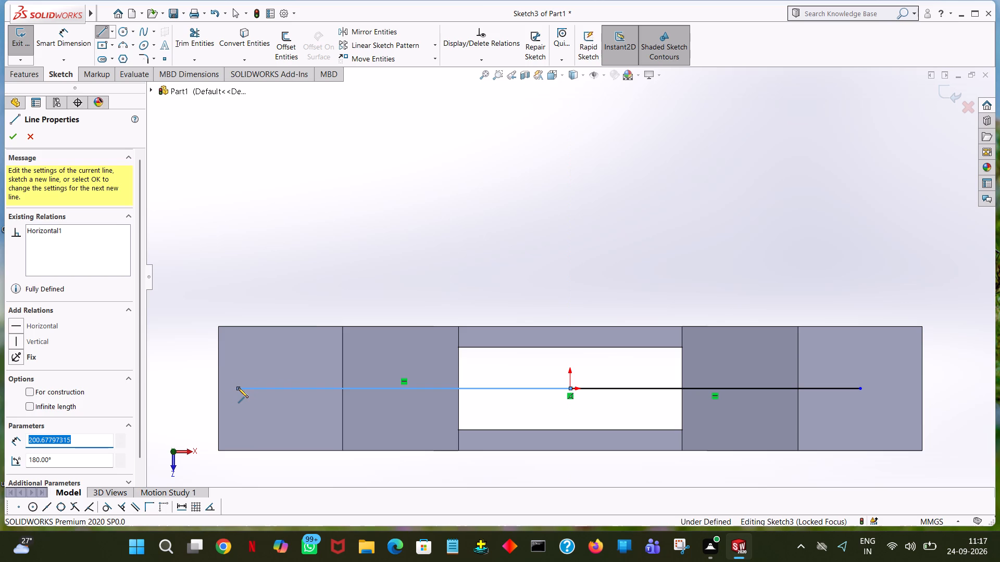
text(350/2)
key(Return)
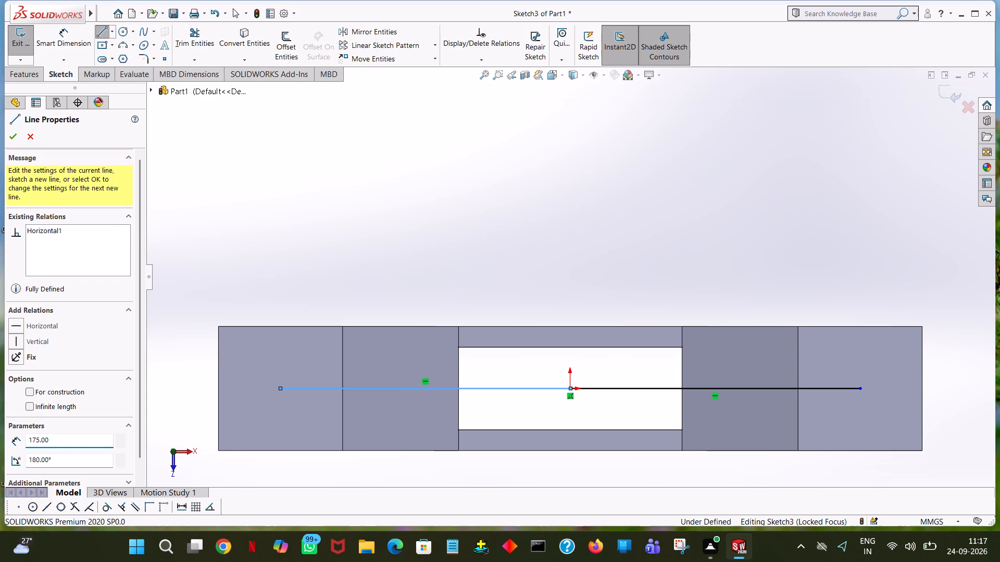
right_click(308, 161)
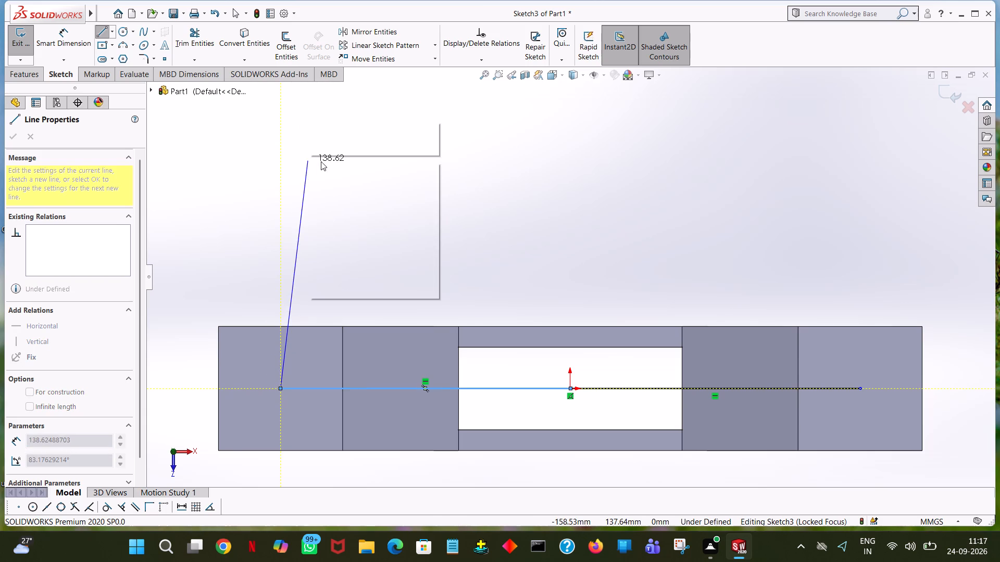
click(325, 163)
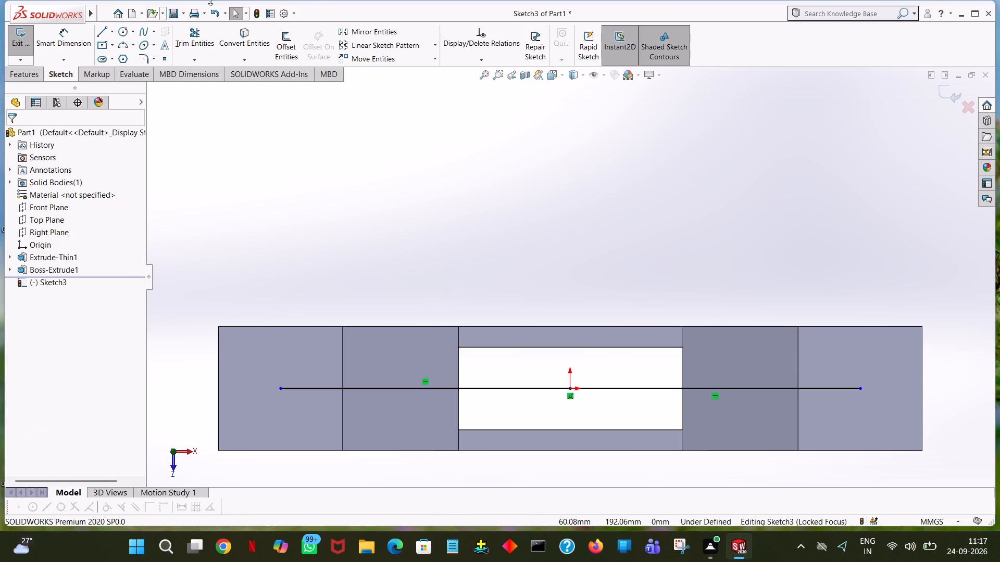
Draw a circle of 12.5 mm radius centred on the right end of the layout line, on the right flange.
click(119, 32)
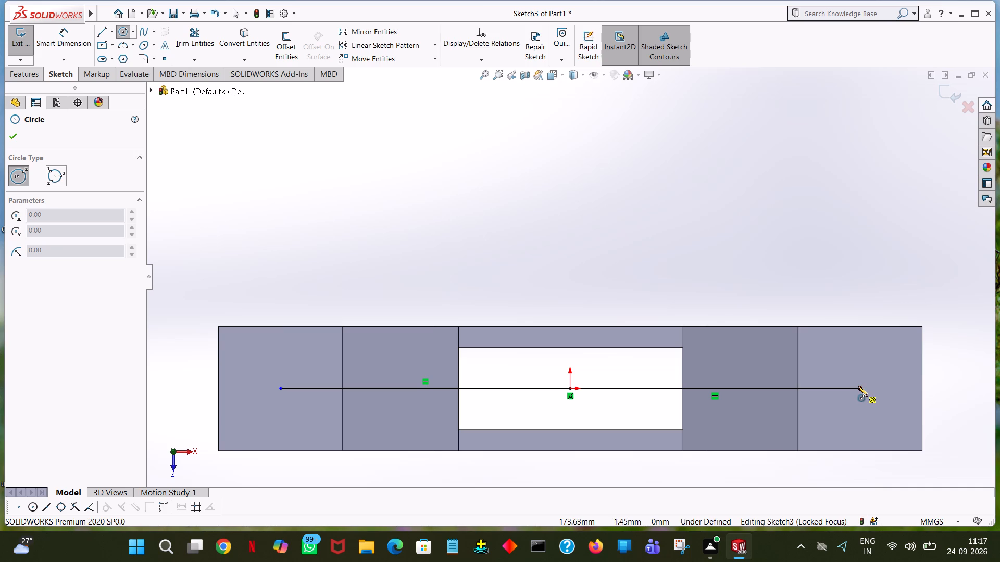
click(859, 388)
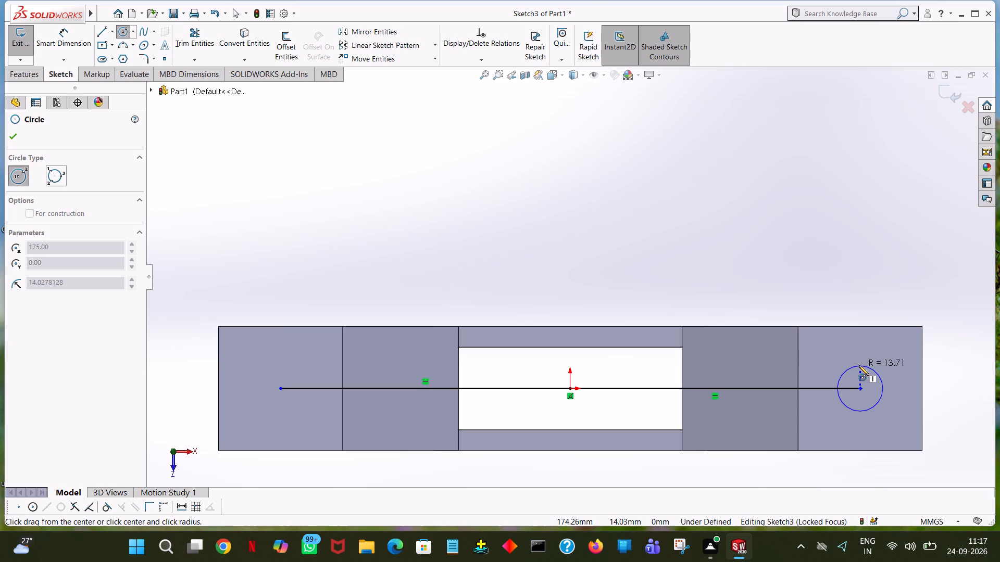
click(859, 365)
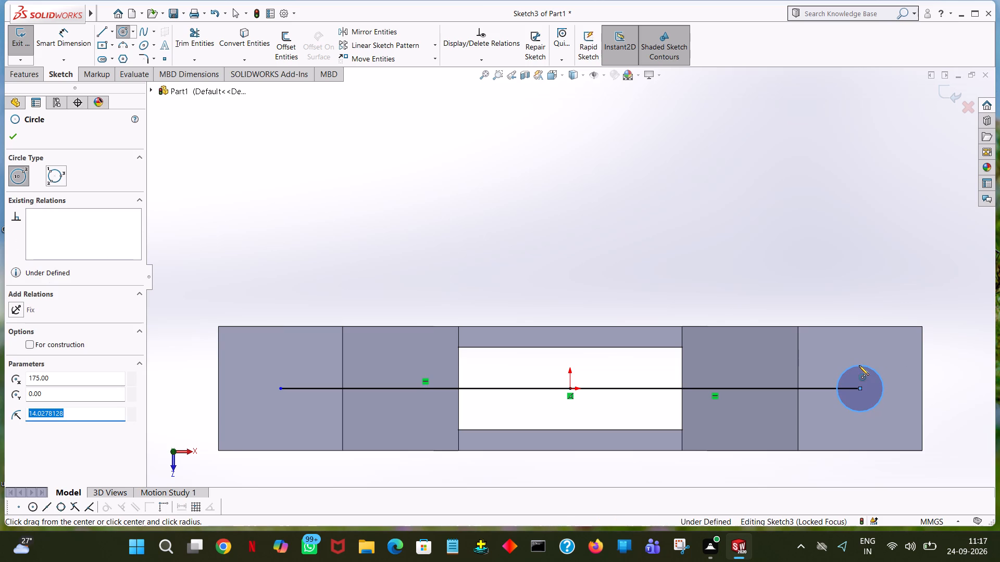
text(25/2)
key(Return)
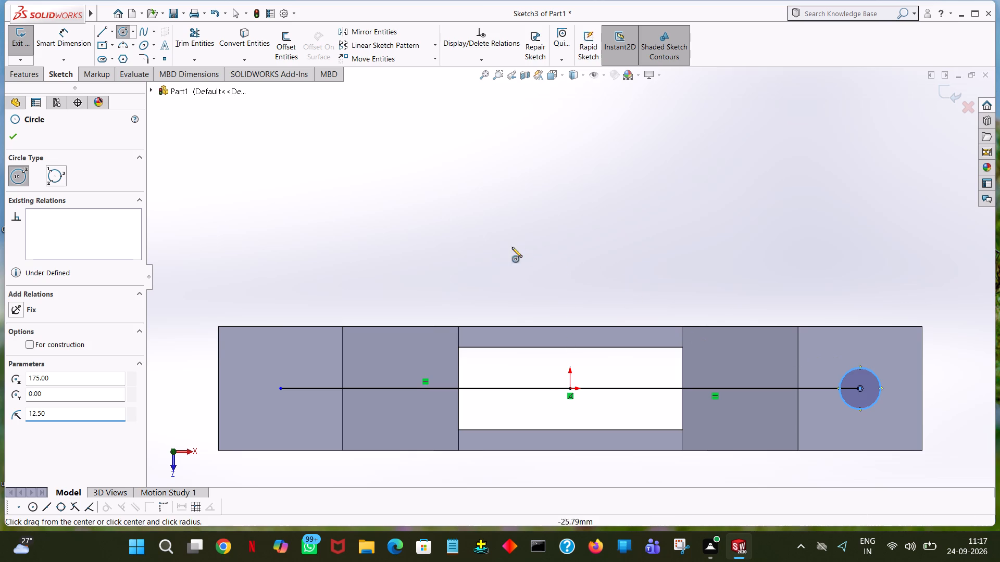
click(15, 131)
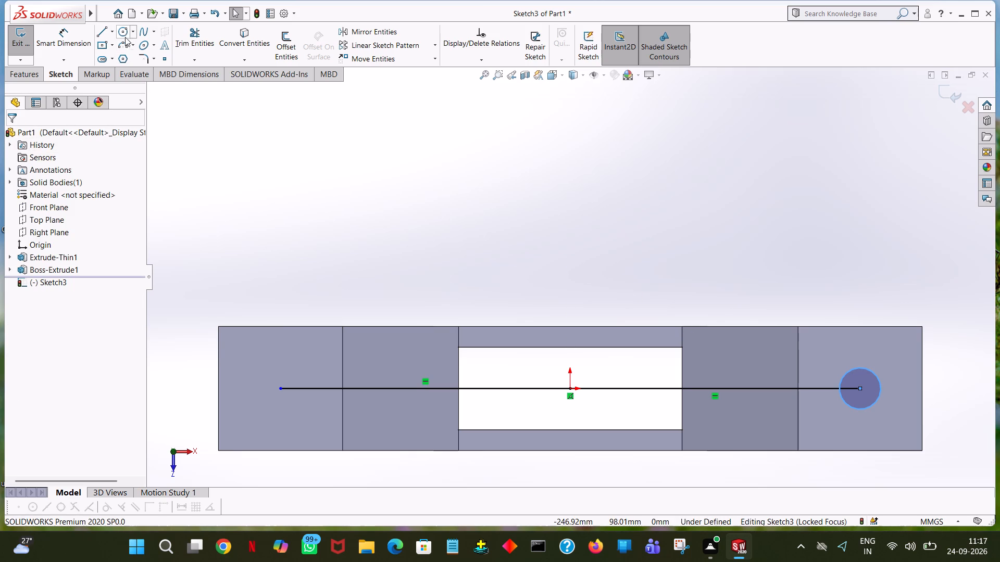
Draw a matching circle of 12.5 mm radius centred on the left end of the layout line, on the left flange.
click(124, 29)
click(281, 389)
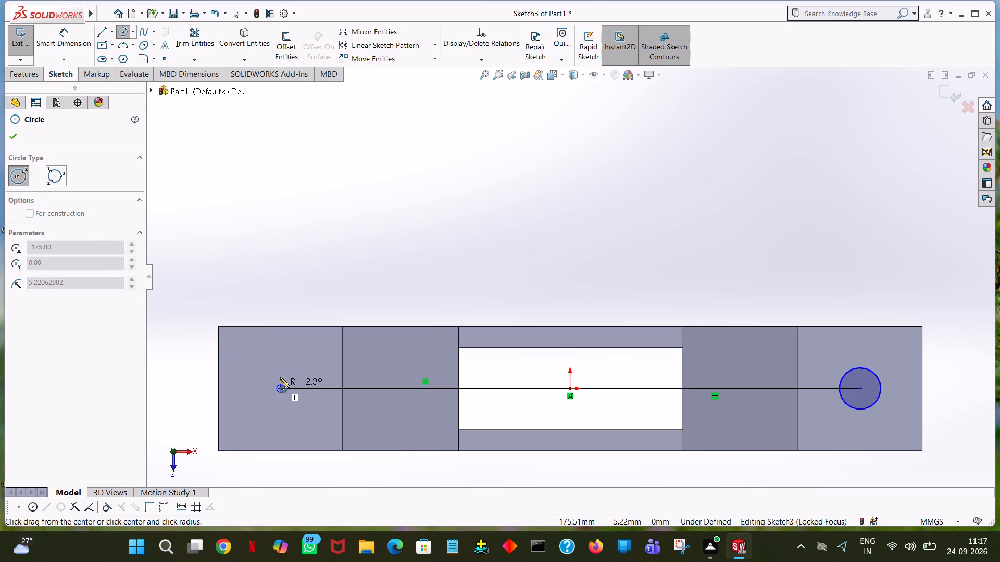
click(280, 367)
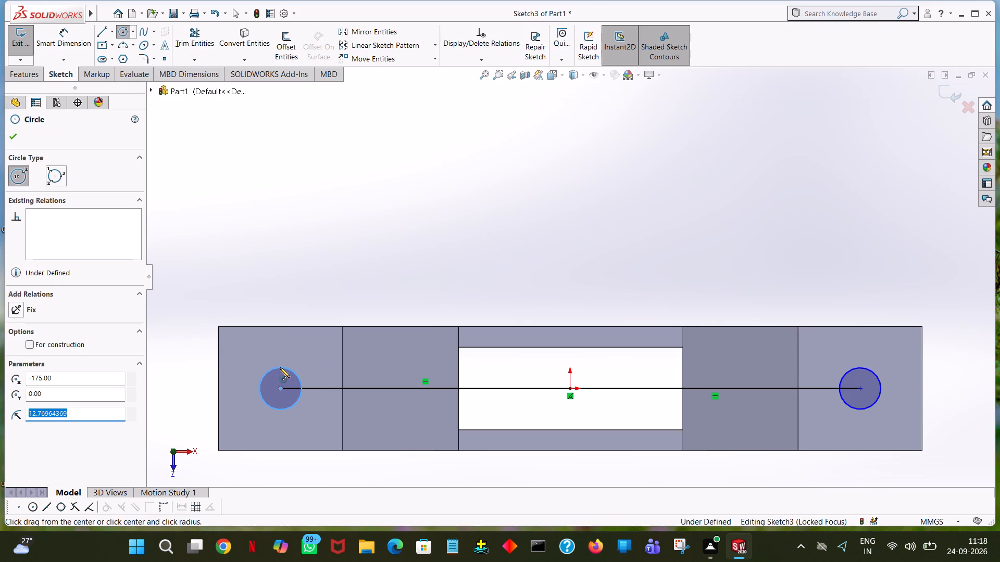
text(25/2)
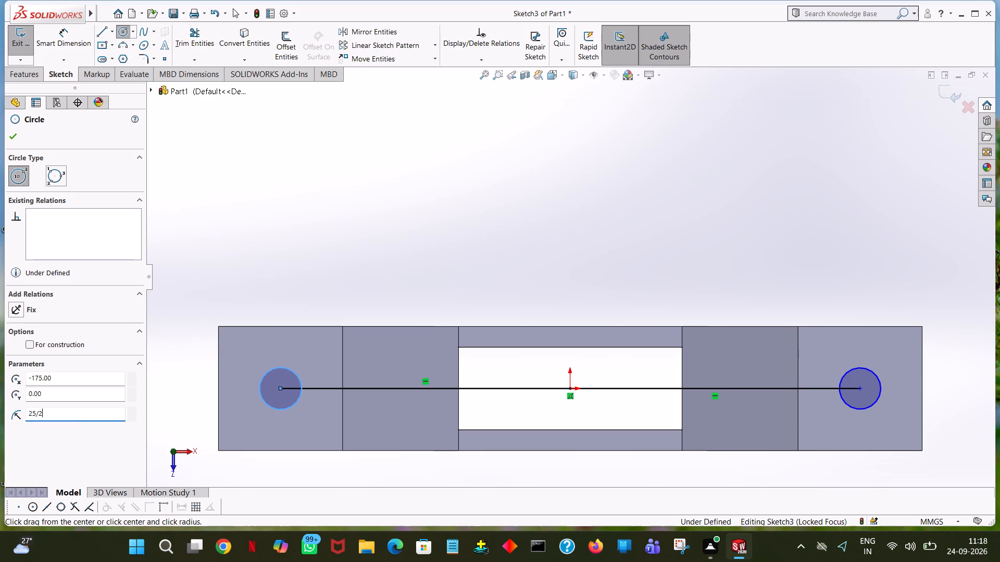
key(Return)
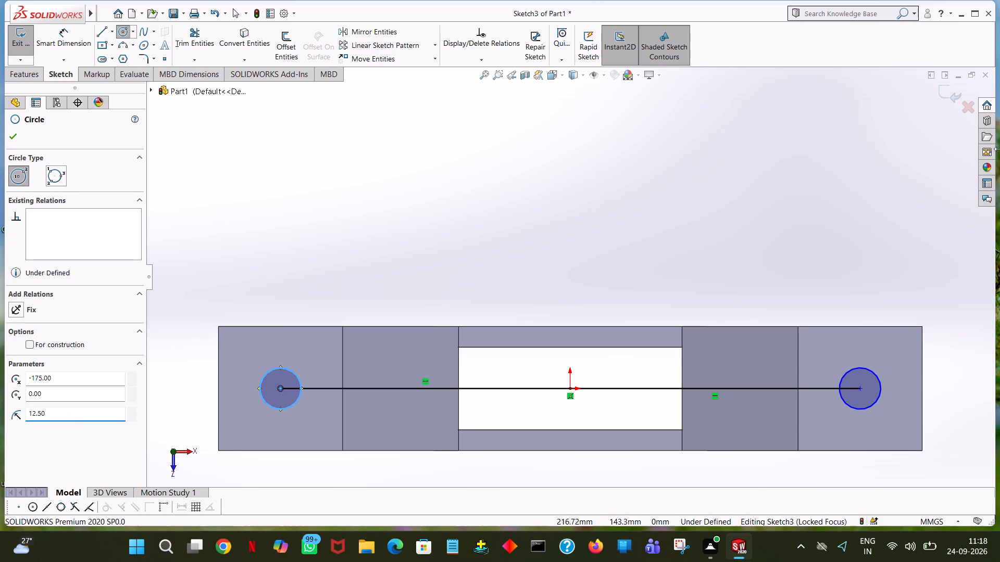
click(20, 134)
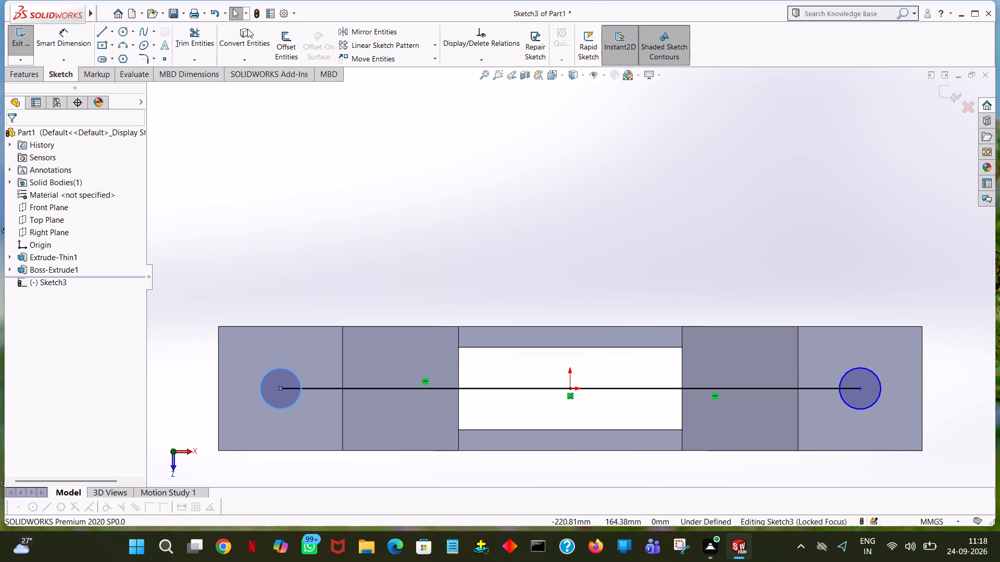
Trim away both horizontal layout lines, including the short pieces inside the circles, leaving only the two circles.
click(180, 45)
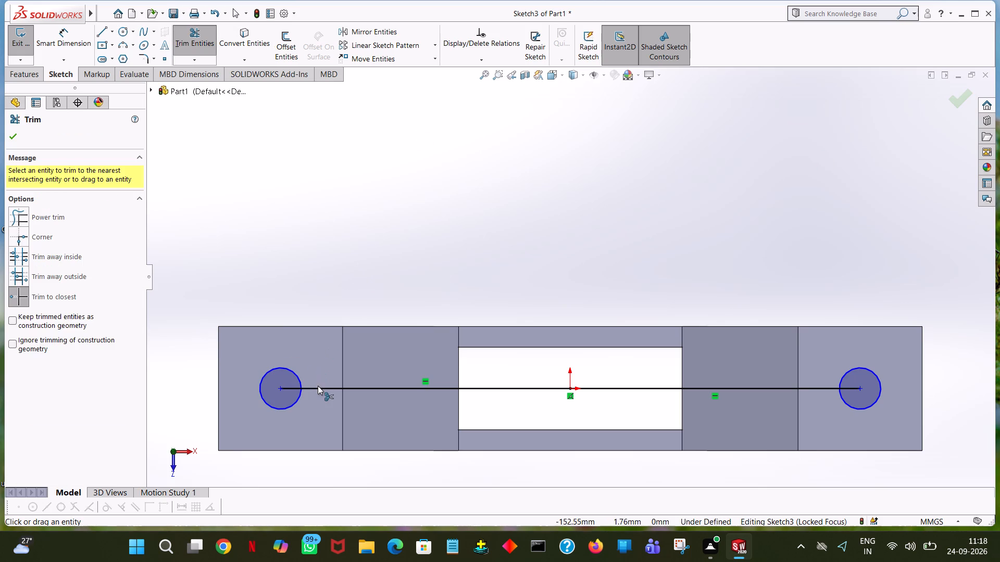
click(318, 386)
click(290, 389)
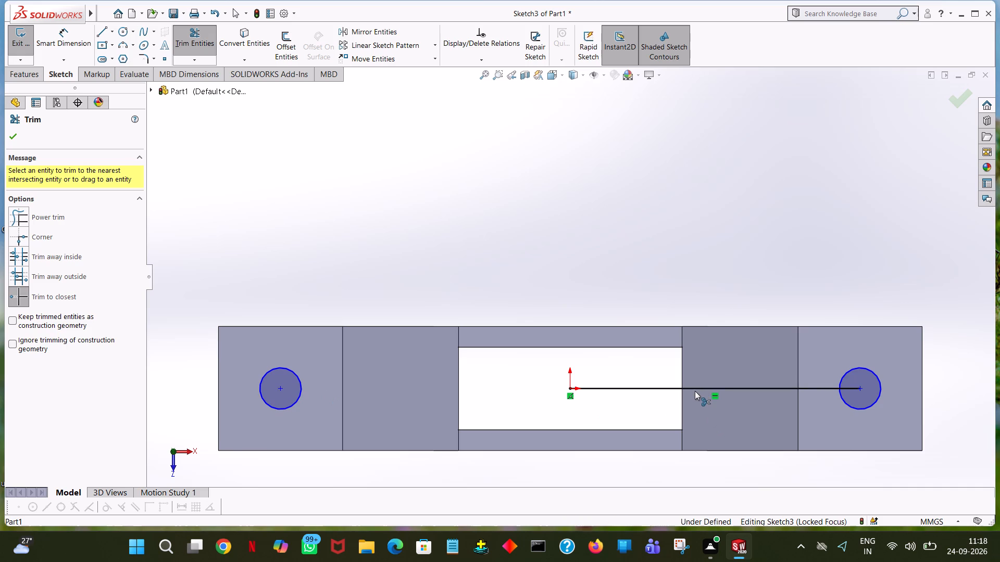
click(695, 389)
click(857, 390)
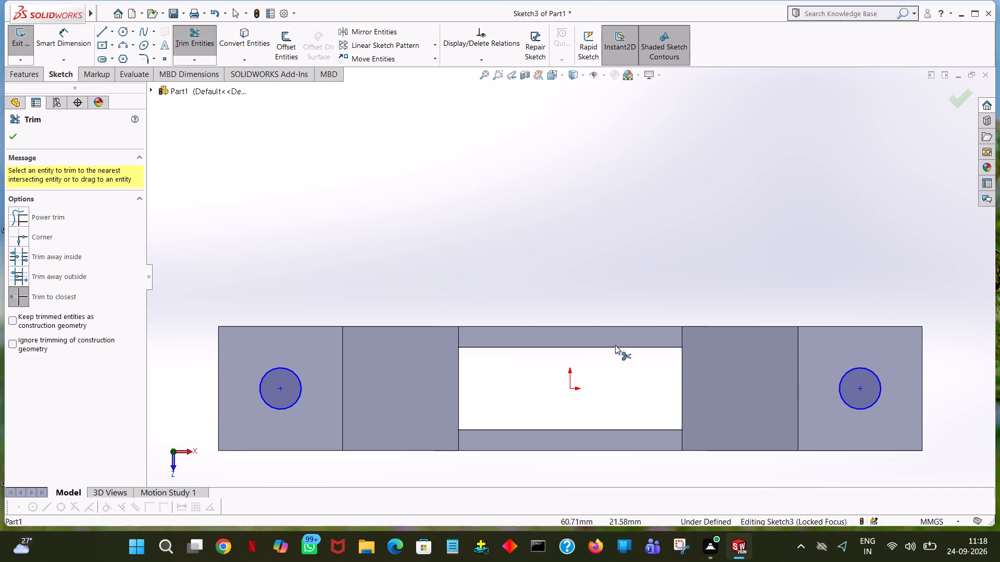
click(9, 138)
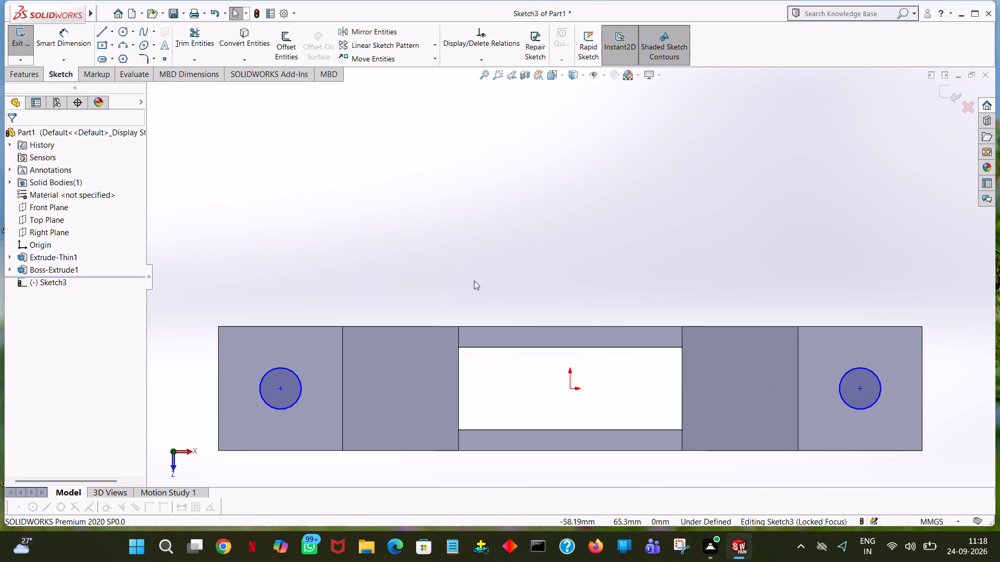
Cut the two flange circles through the flanges with a blind extruded cut of 75 mm.
middle_drag(475, 280, 484, 163)
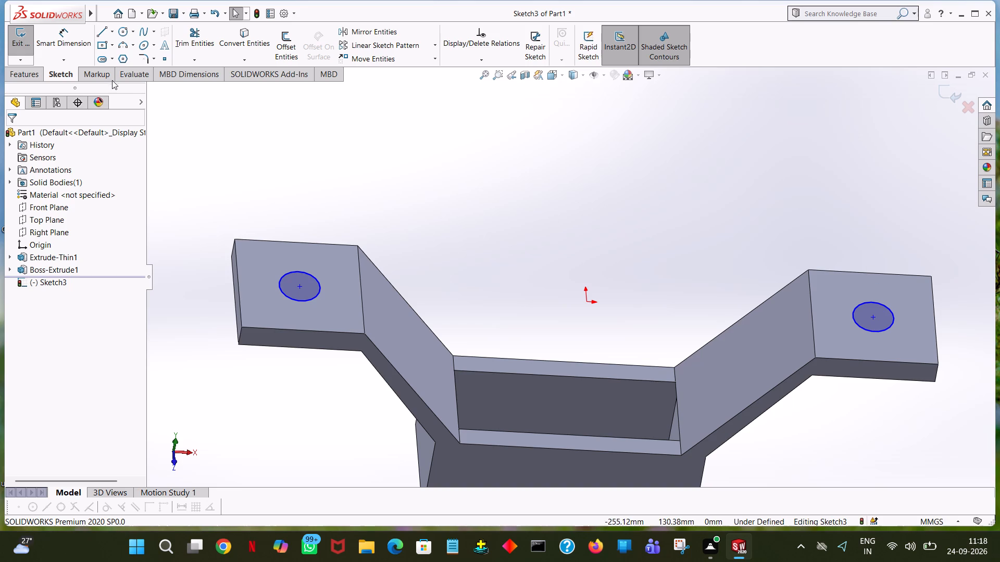
click(36, 76)
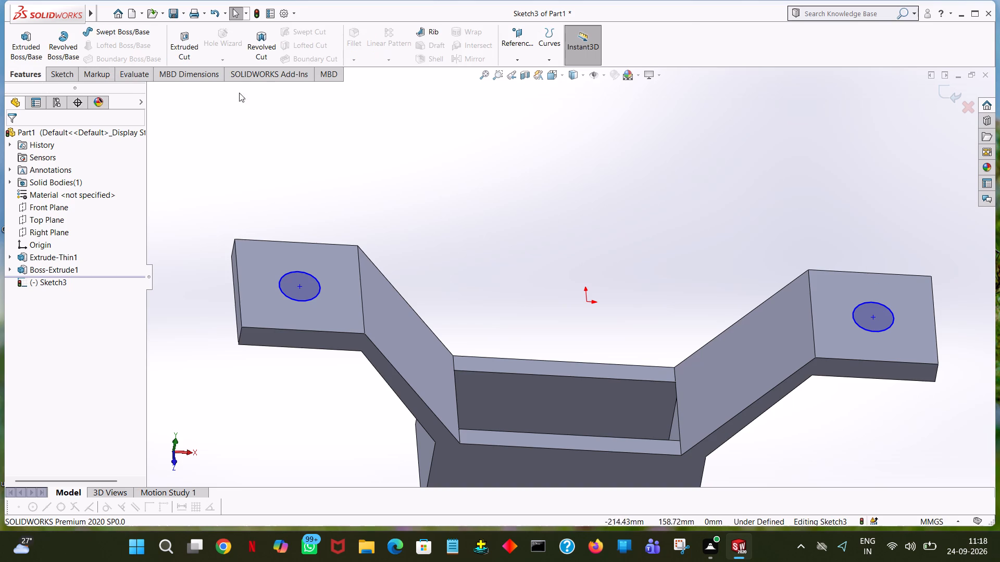
click(186, 46)
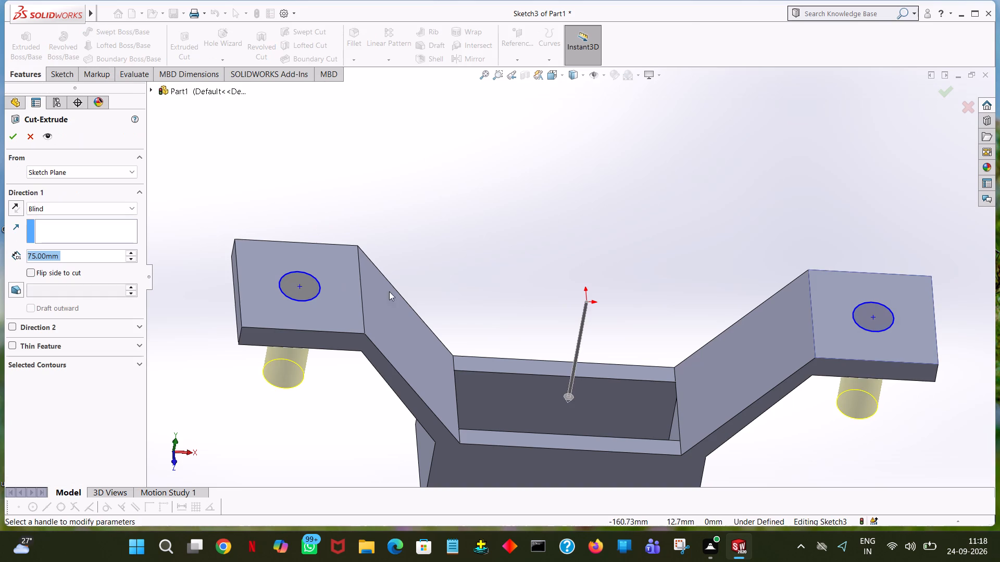
click(15, 131)
click(618, 155)
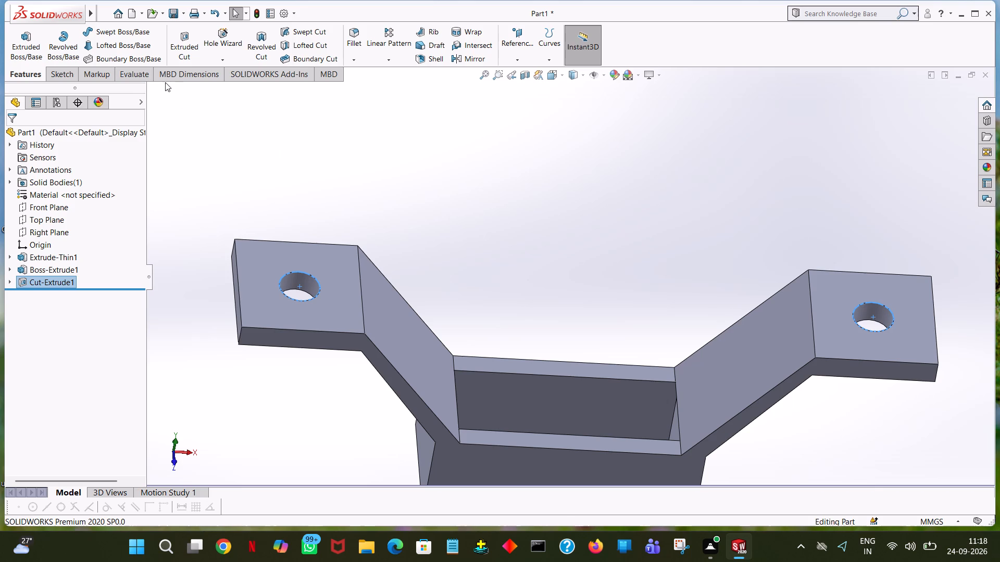
Fillet the front outer corner edges of both flanges with a constant 12.5 mm radius.
click(349, 37)
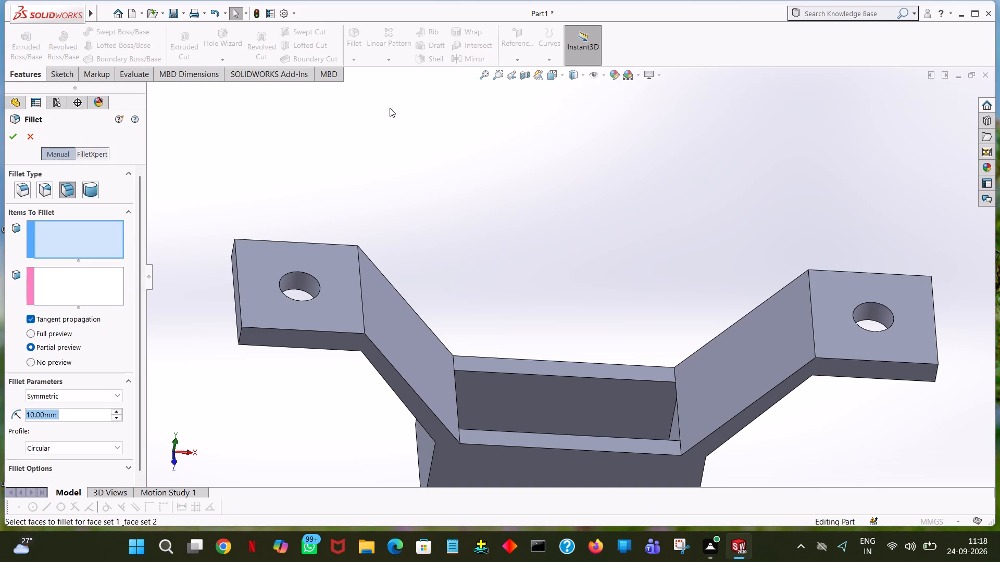
click(13, 195)
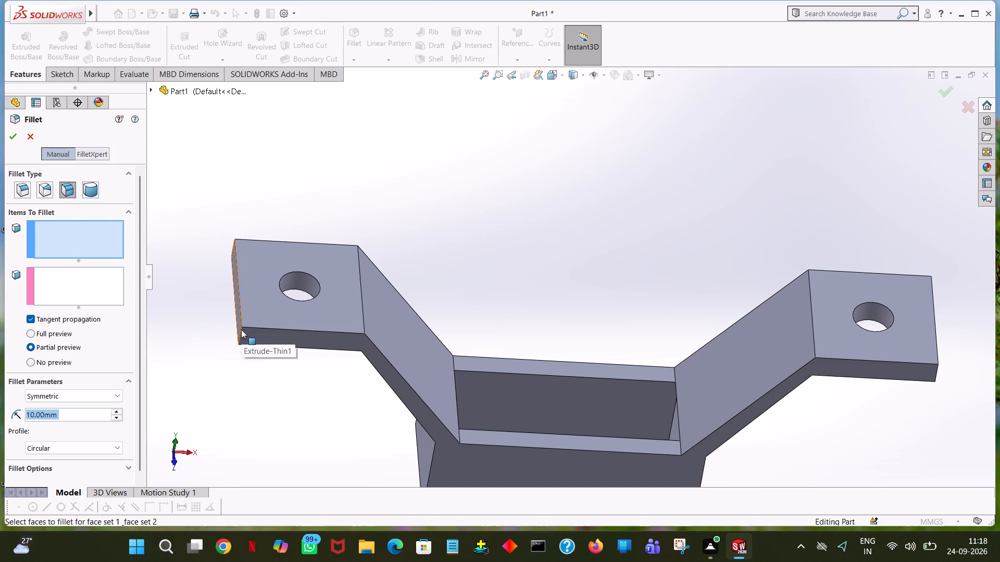
click(26, 184)
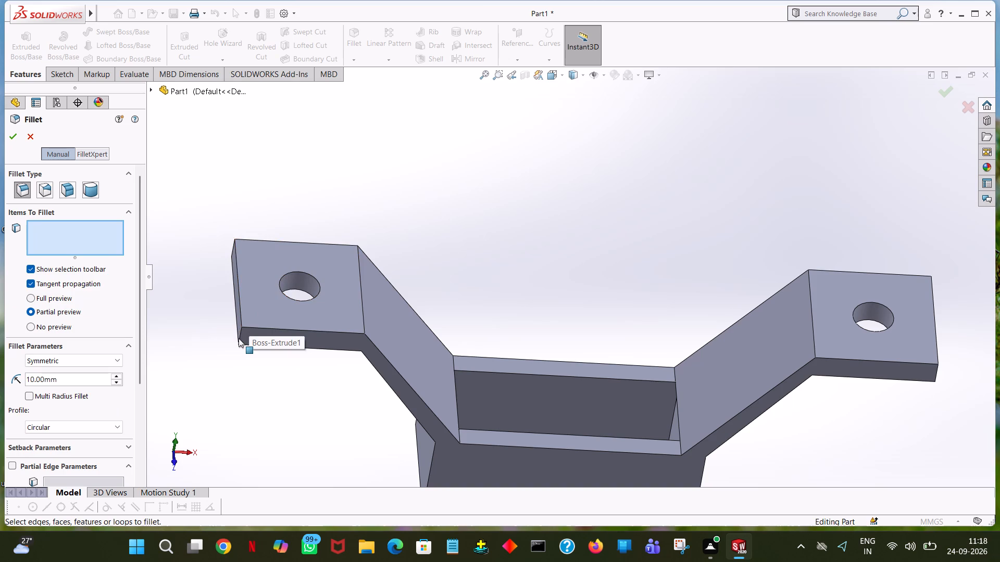
double_click(80, 376)
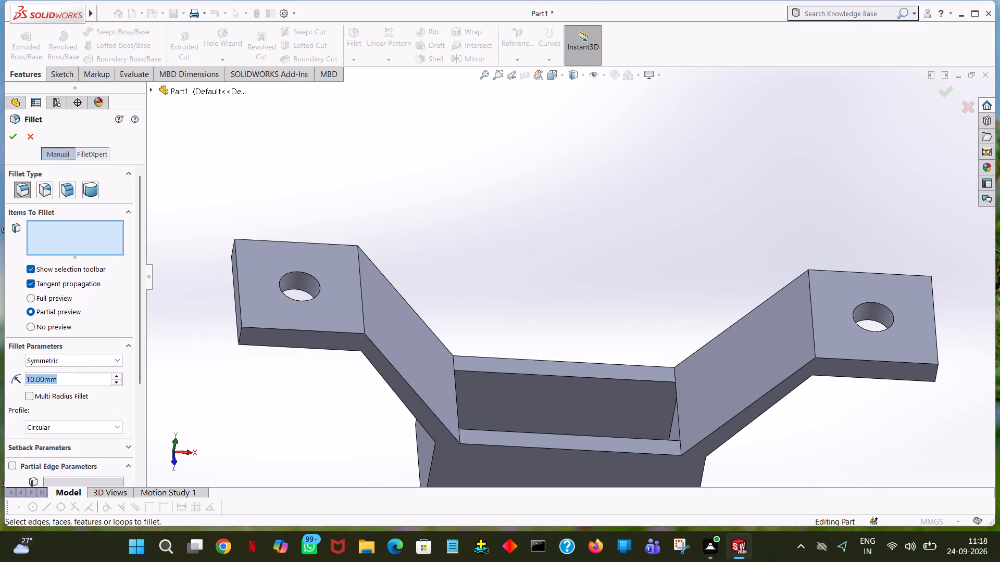
text(12.5)
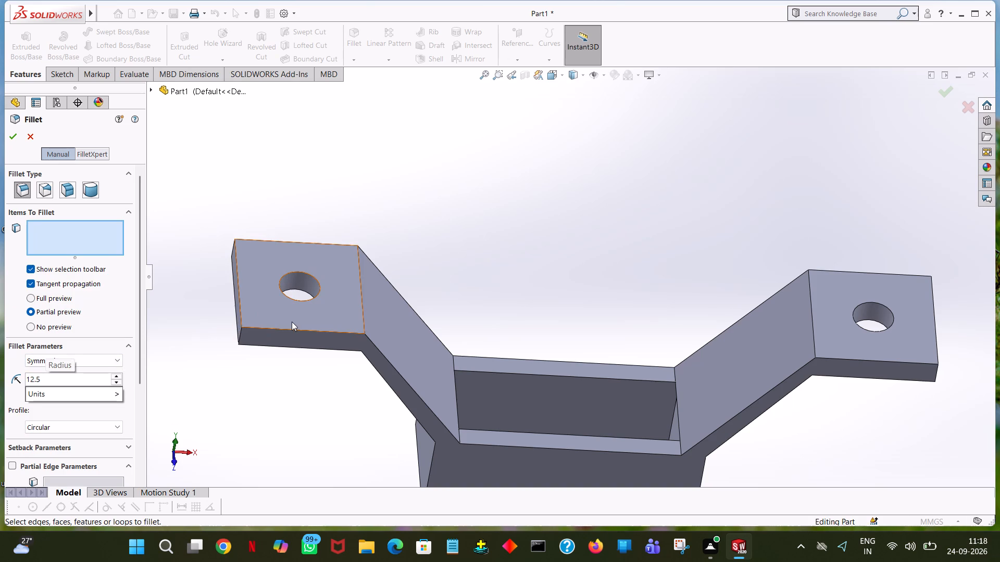
click(409, 207)
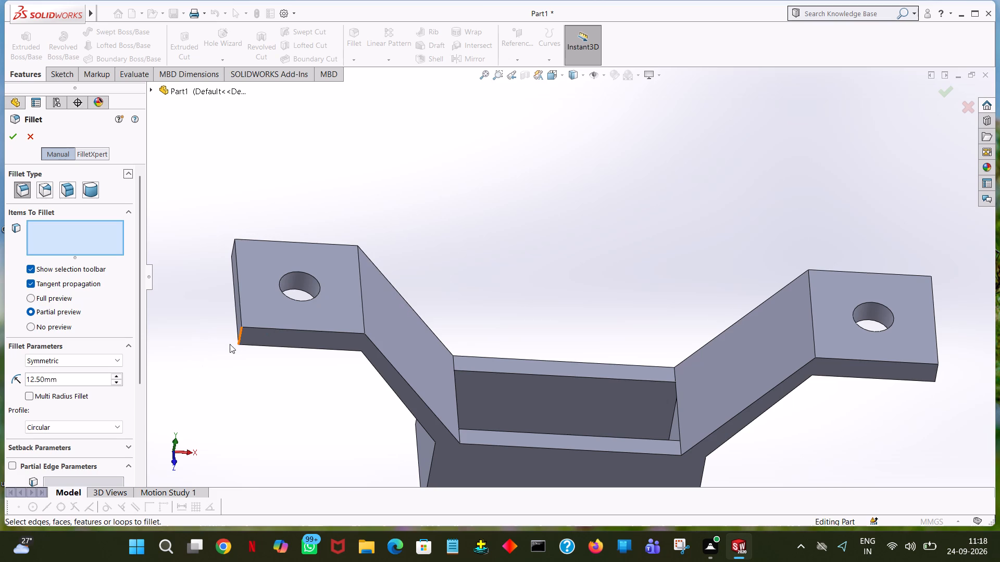
click(240, 330)
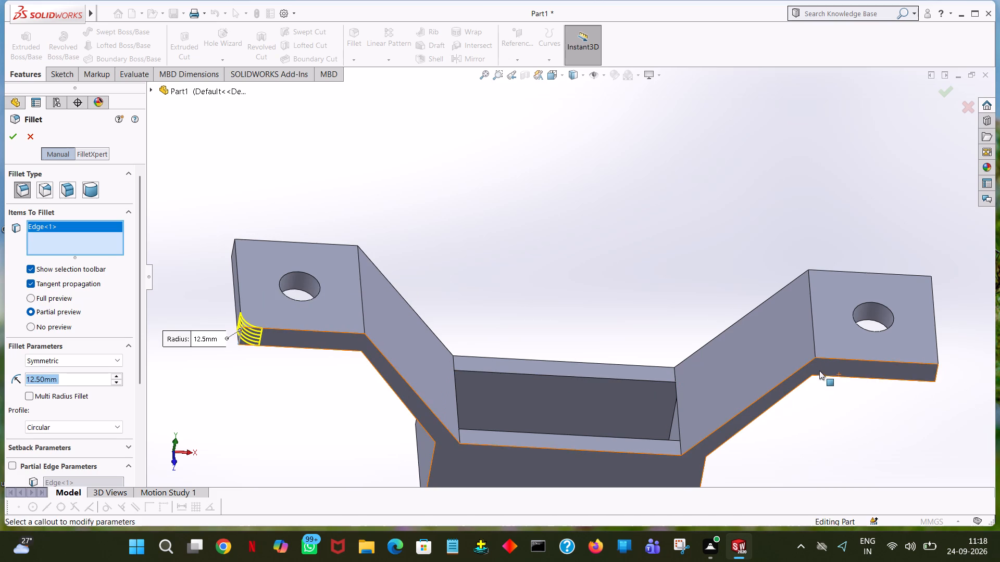
click(938, 374)
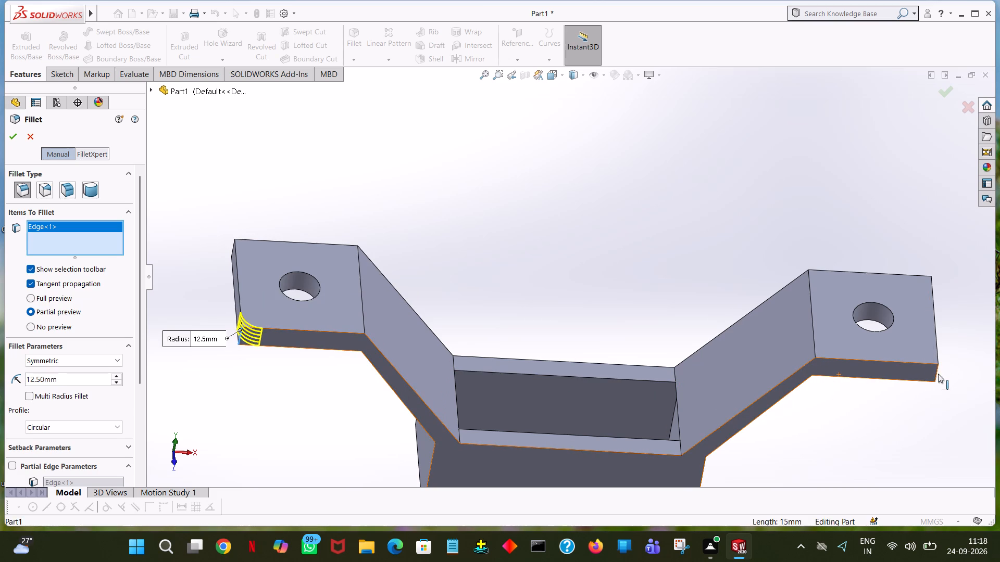
middle_drag(959, 372, 927, 372)
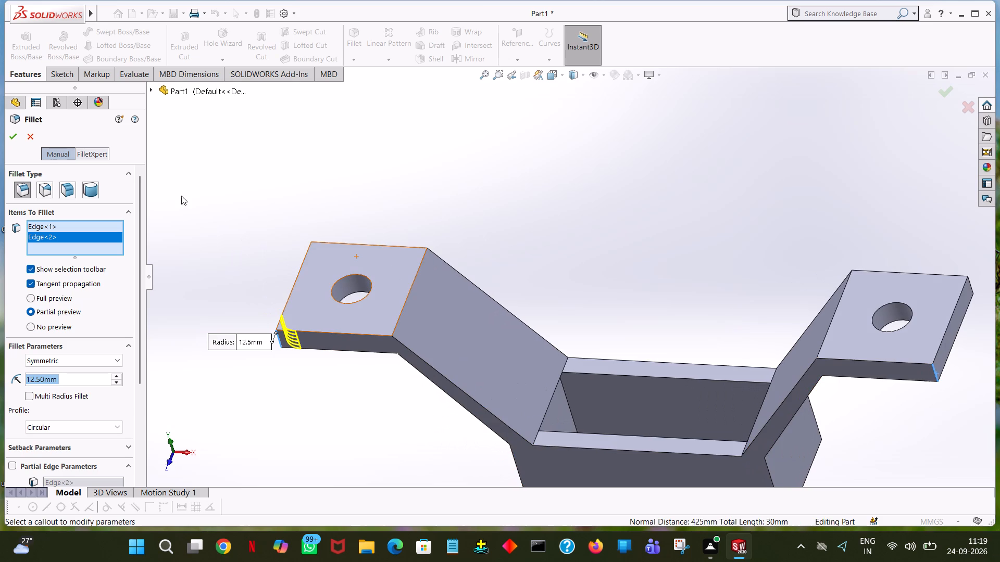
click(12, 137)
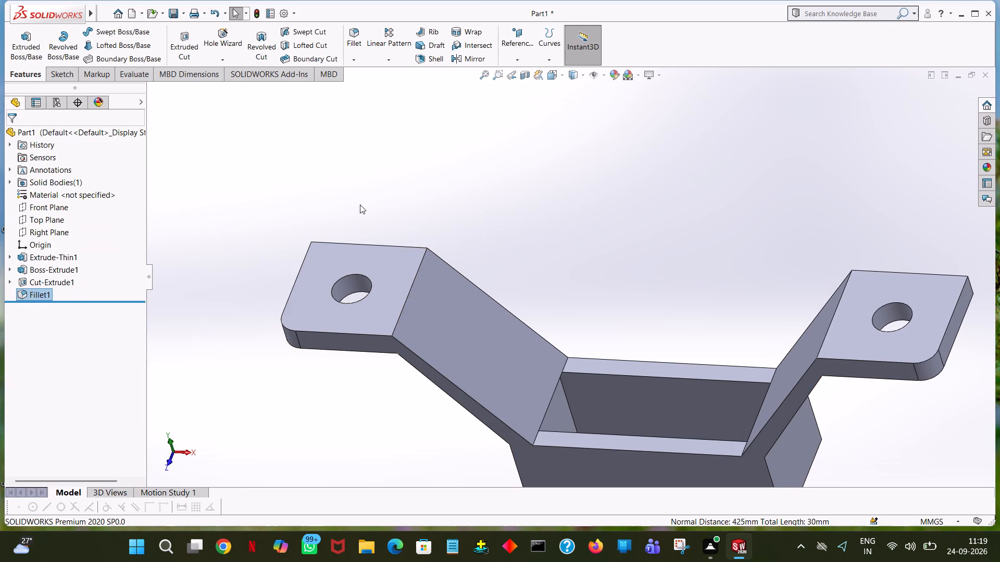
Fillet the rear outer corner edges of both flanges with the same 12.5 mm radius.
middle_drag(601, 263, 600, 327)
click(355, 32)
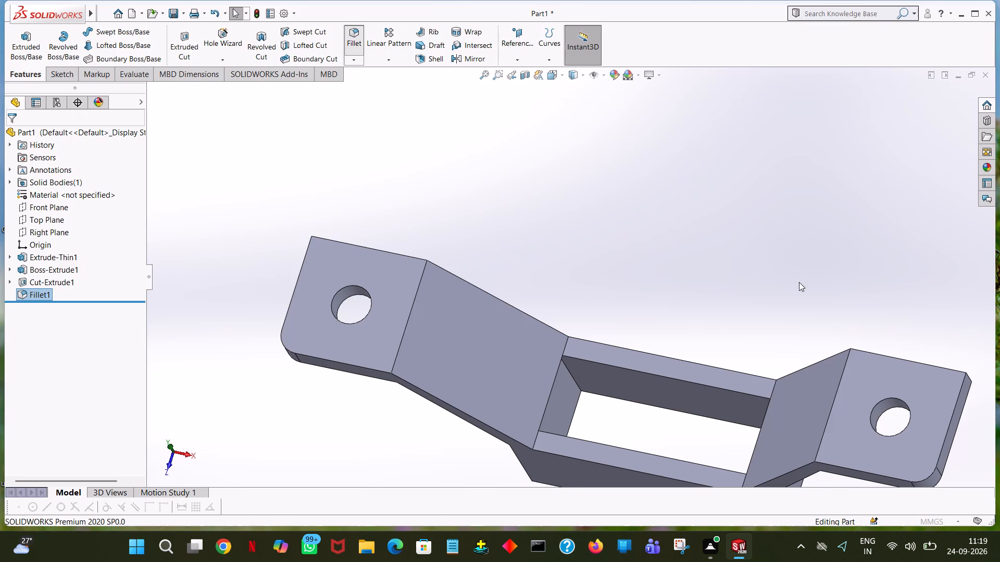
middle_drag(723, 287, 645, 272)
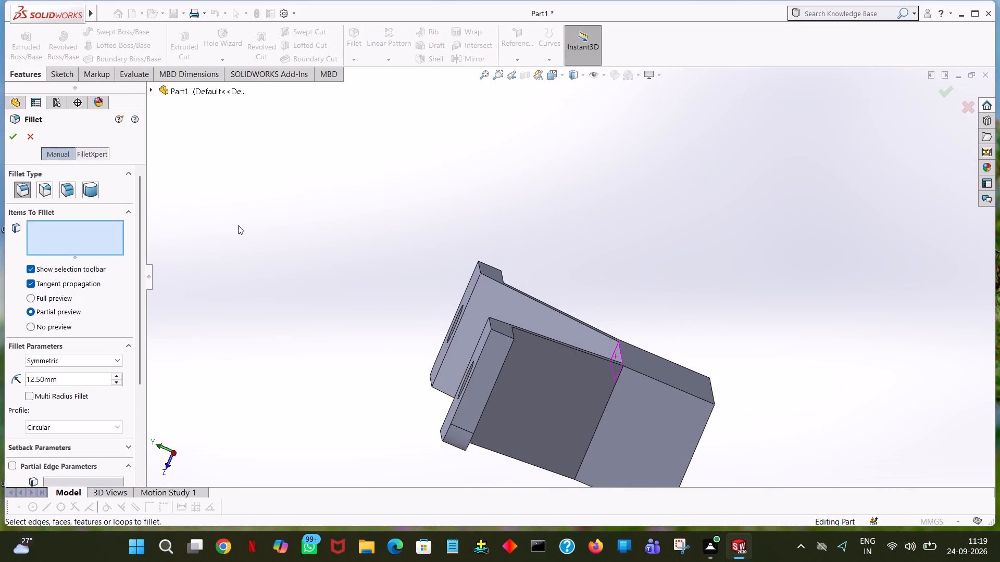
click(506, 336)
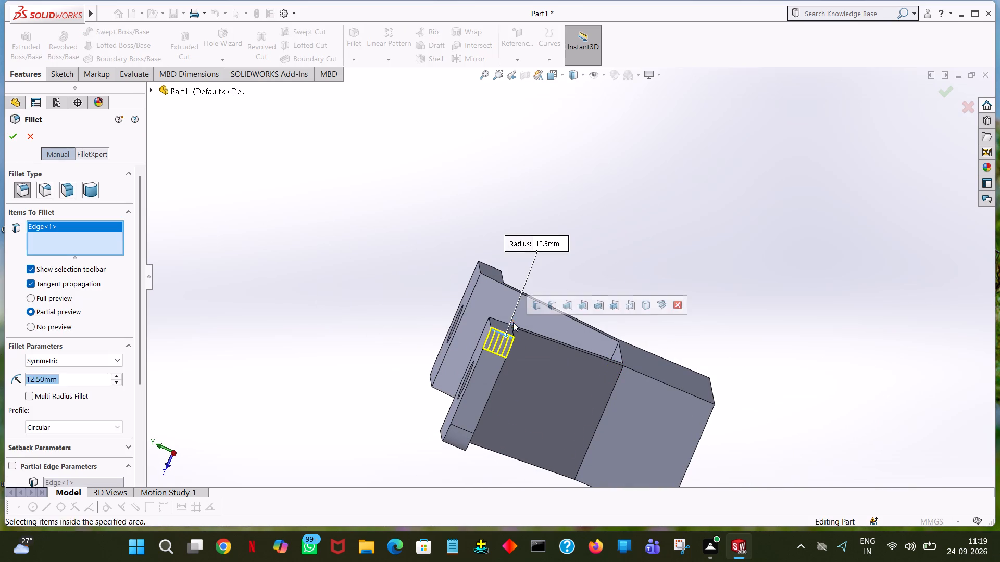
middle_drag(567, 256, 648, 349)
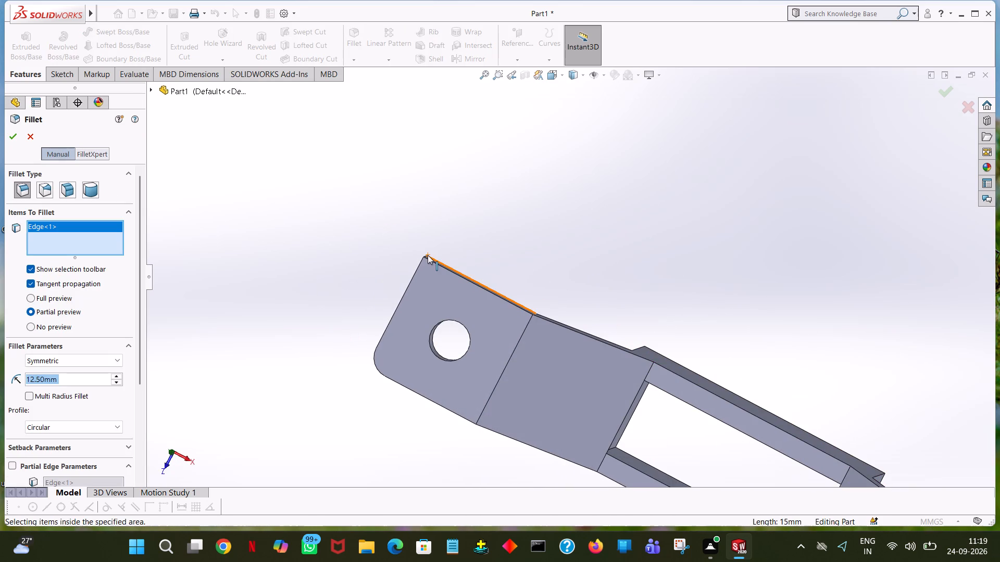
middle_drag(484, 284, 529, 359)
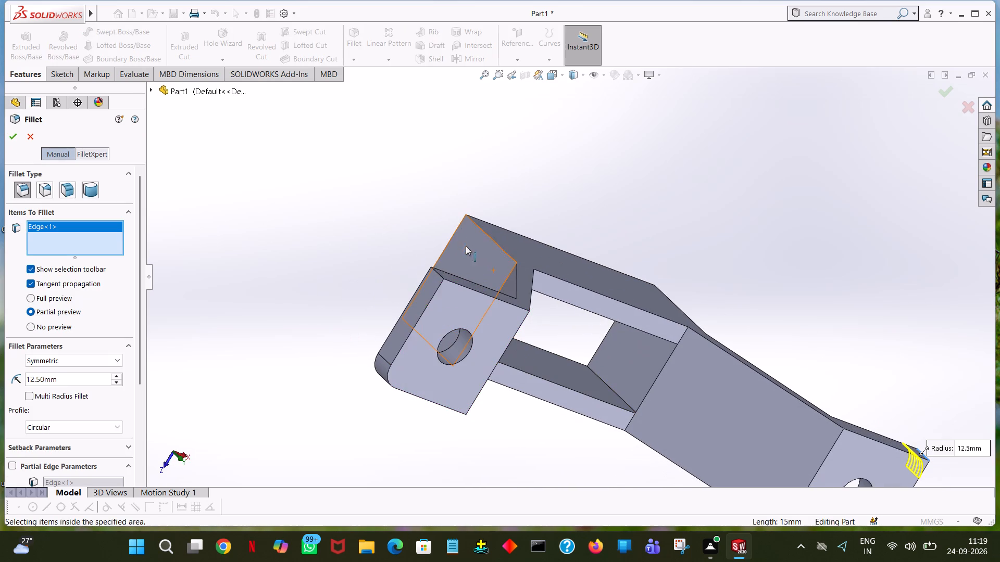
click(441, 277)
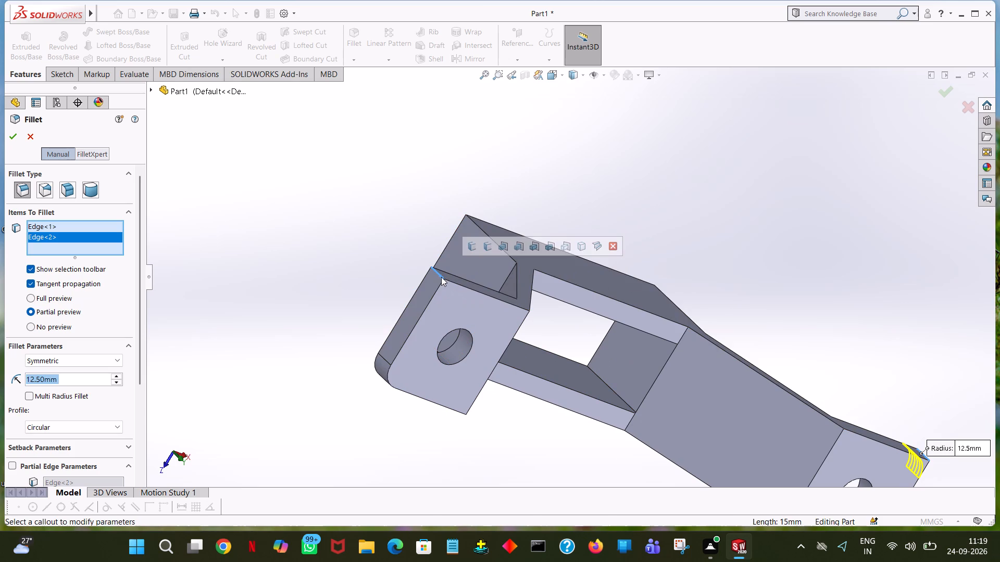
click(9, 137)
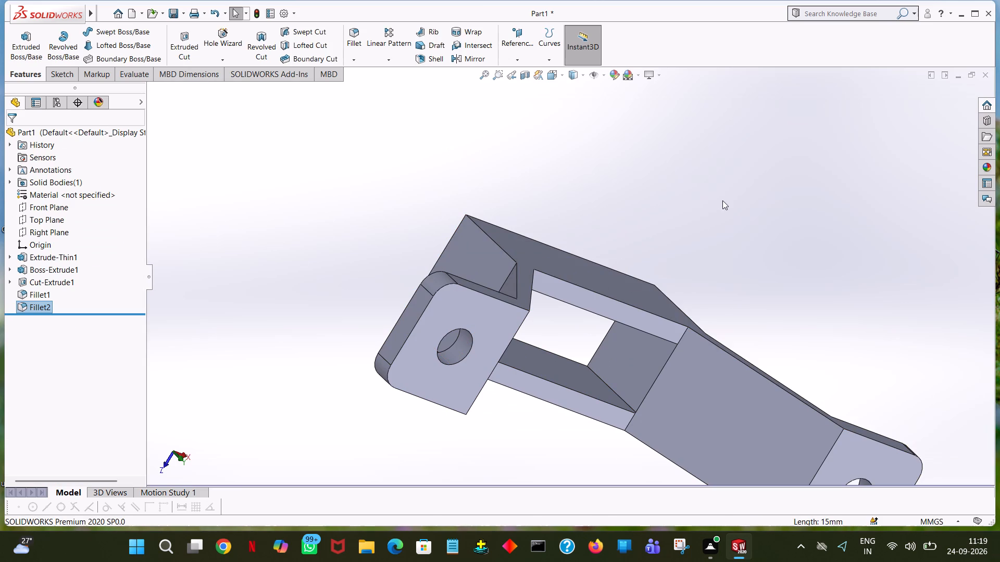
Start an extruded-cut sketch on the bracket's front face and view it normal to the sketch plane.
middle_drag(743, 275, 712, 157)
middle_click(712, 157)
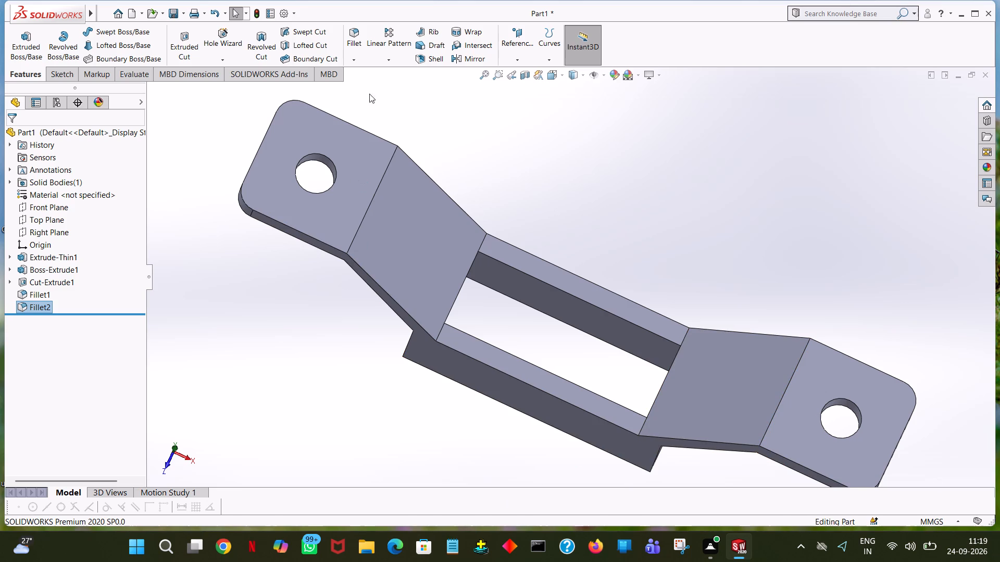
click(181, 44)
middle_drag(784, 289, 801, 181)
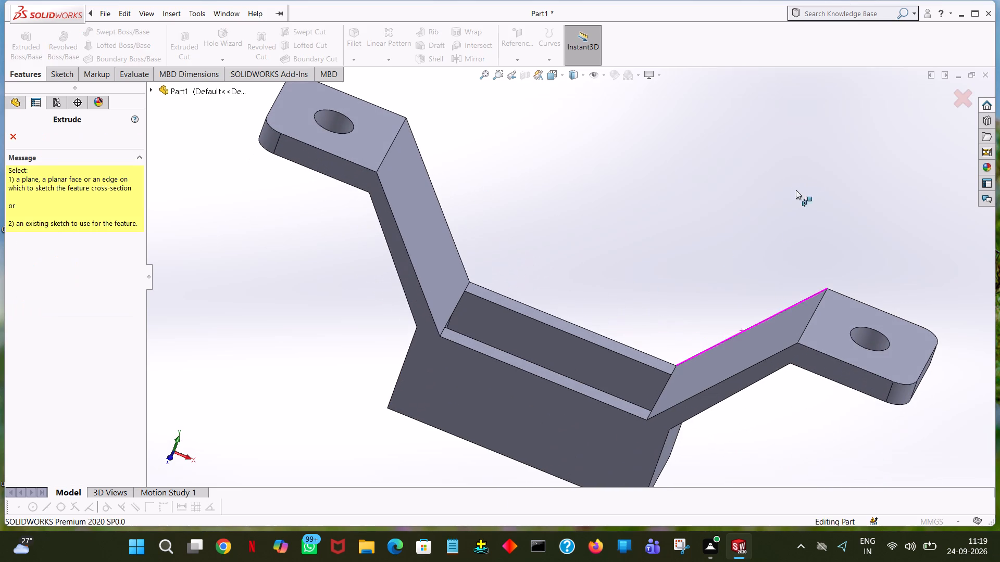
click(540, 413)
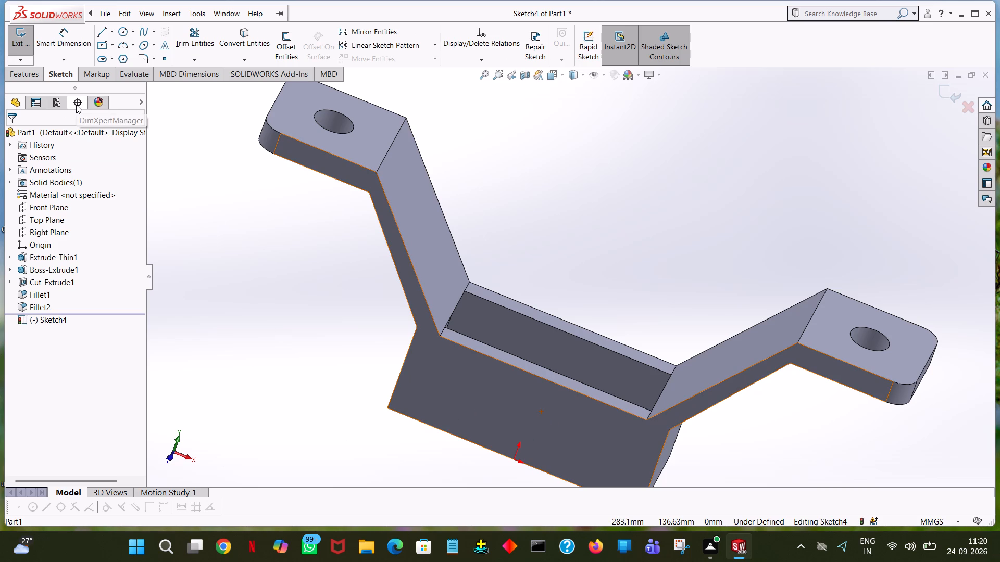
key(space)
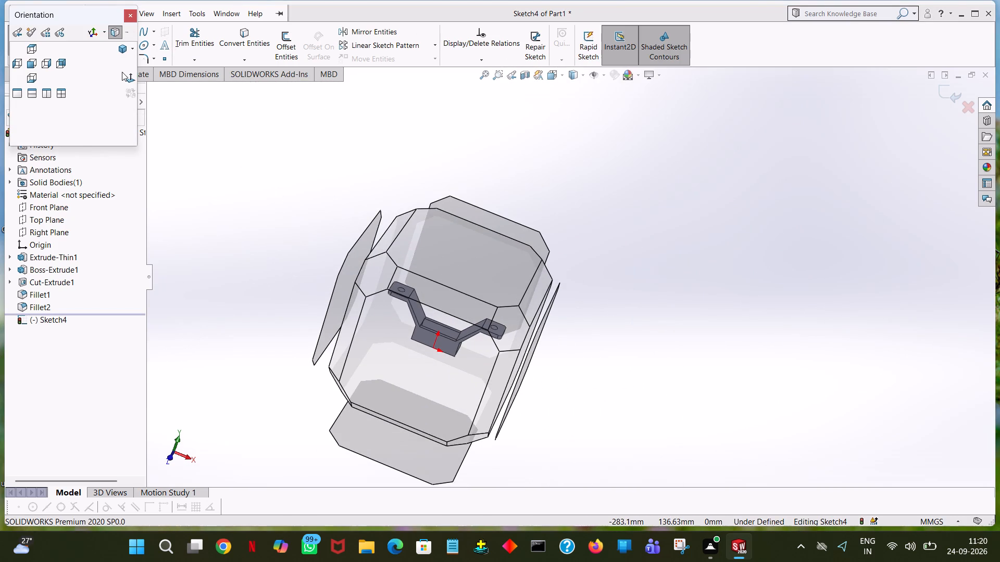
click(128, 80)
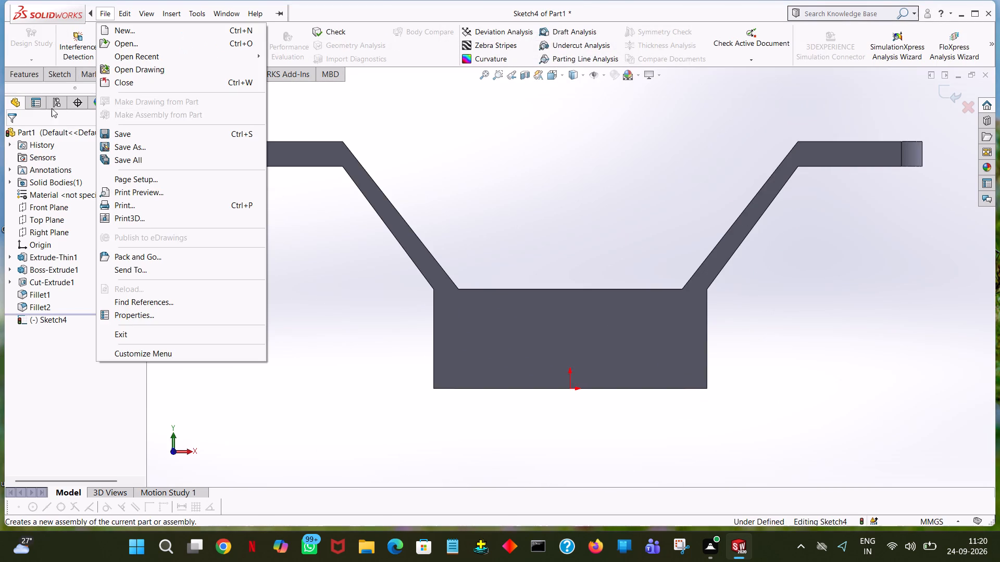
Sketch a vertical line 50 mm long upward from the origin on the base's front face.
click(57, 76)
click(101, 34)
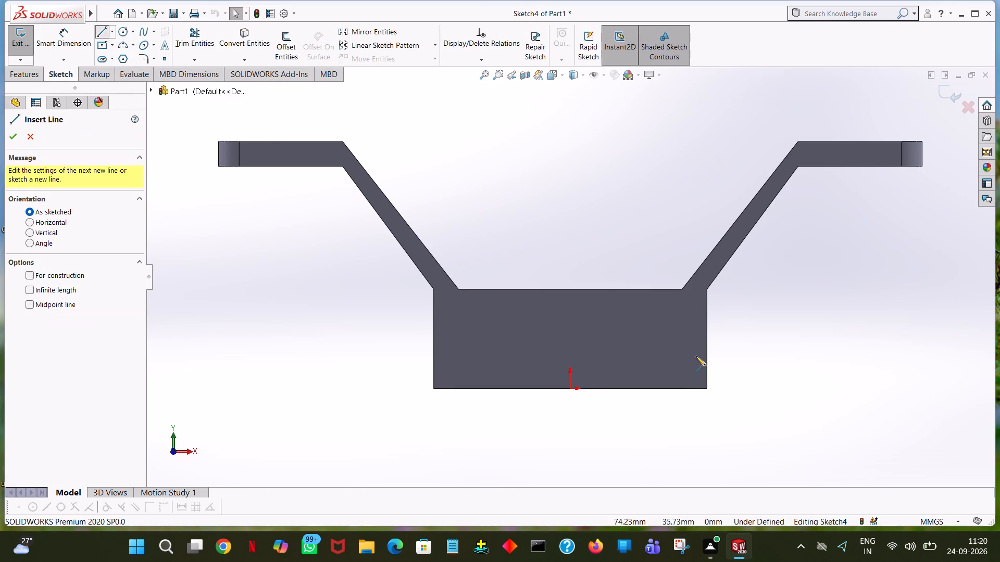
click(570, 390)
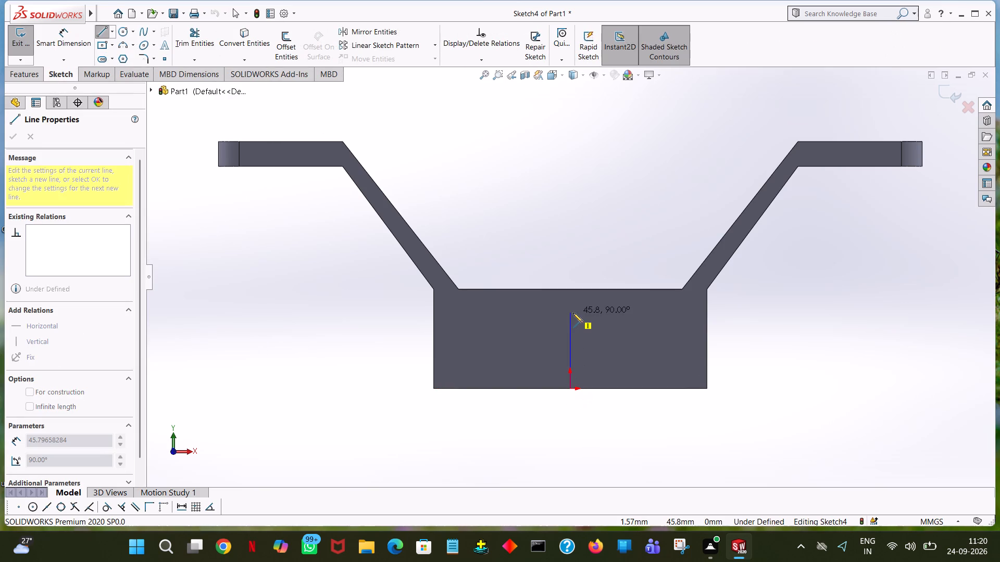
click(573, 313)
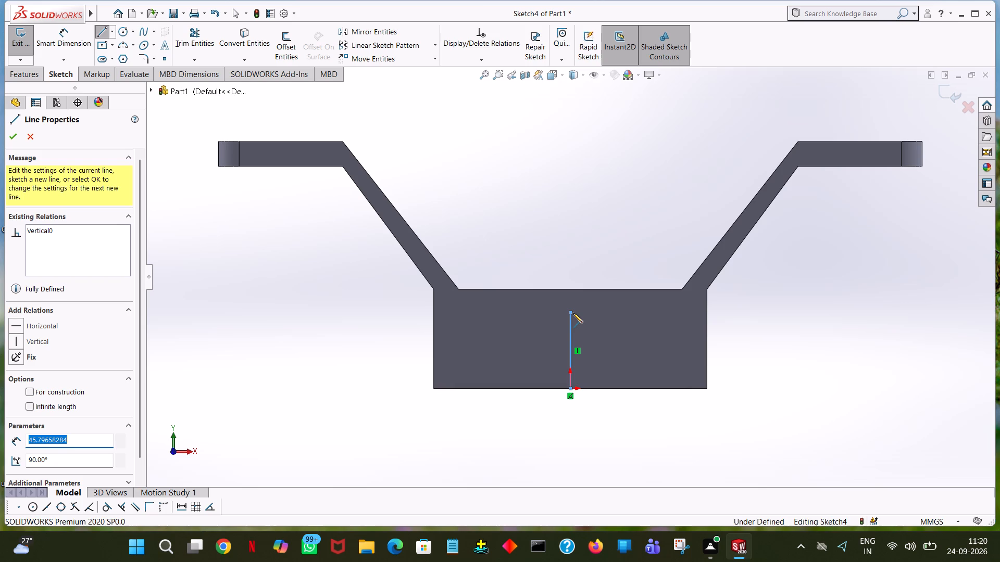
text(50)
key(Return)
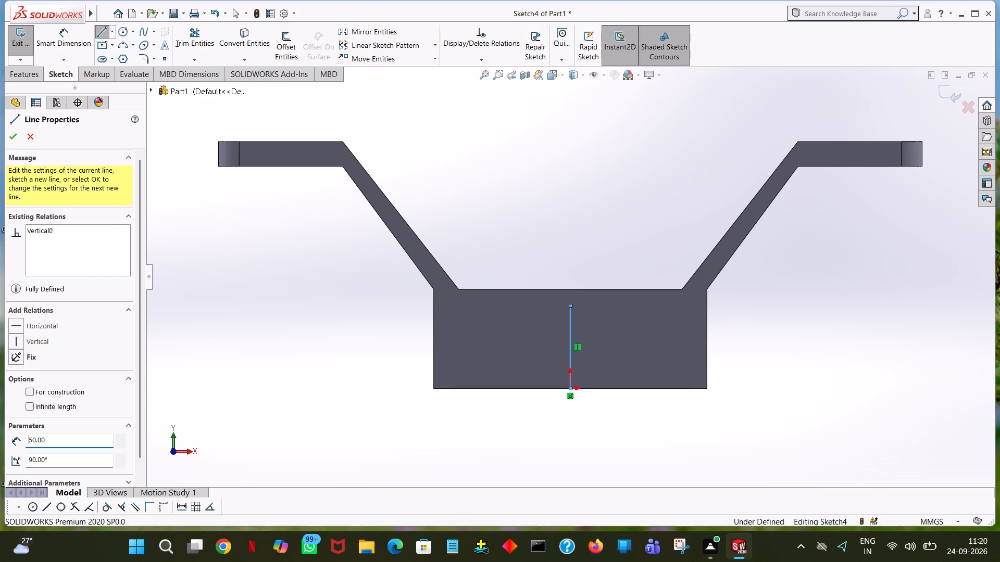
right_click(573, 313)
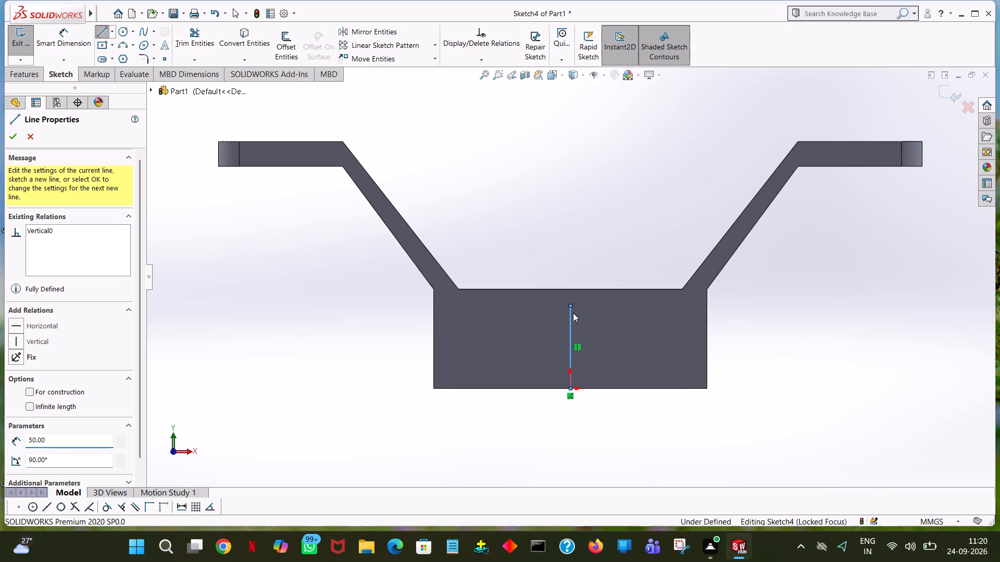
click(595, 320)
Draw a circle of radius 70/2 (35 mm) centred on the upper end of the vertical line.
click(120, 27)
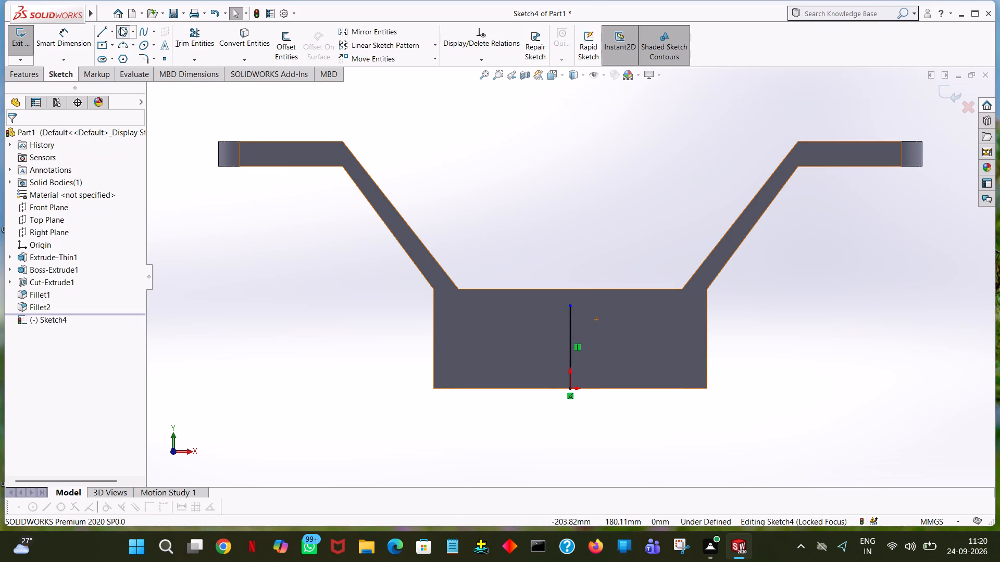
click(570, 306)
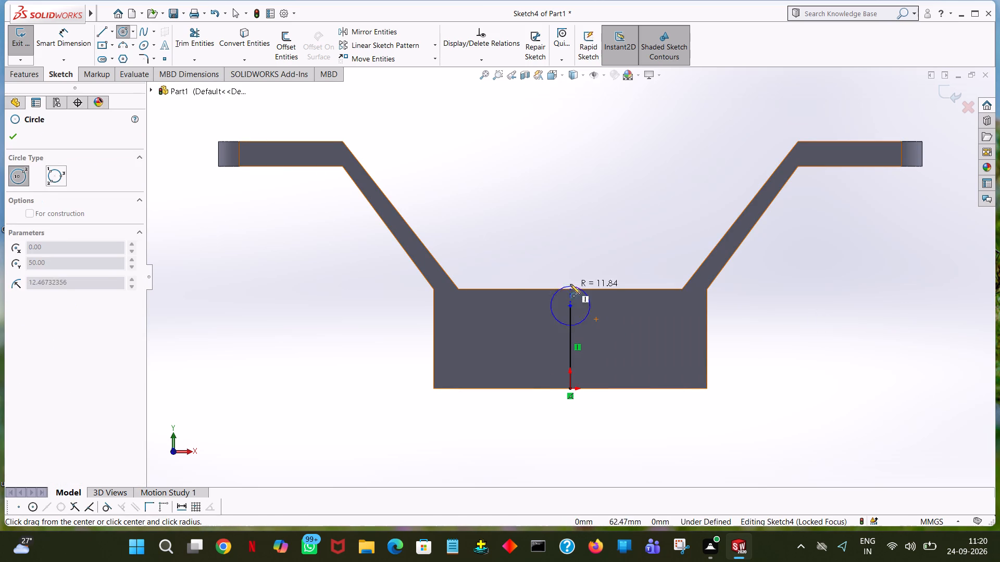
click(568, 255)
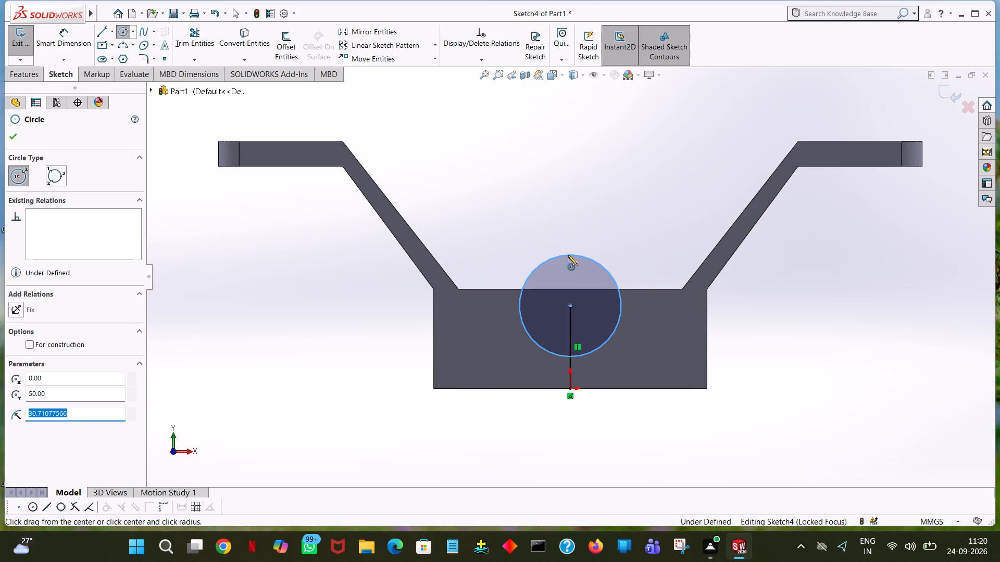
text(70/2)
key(Return)
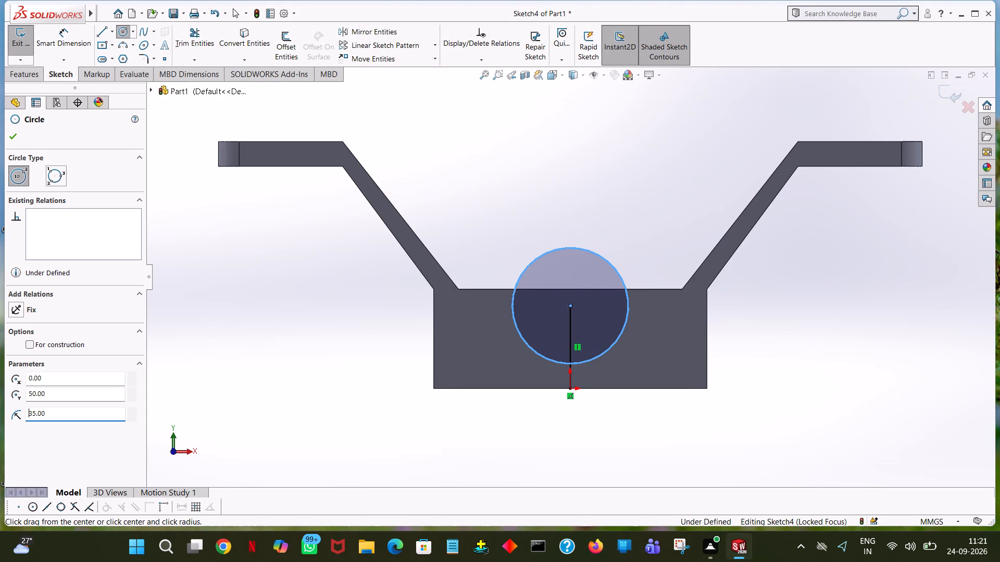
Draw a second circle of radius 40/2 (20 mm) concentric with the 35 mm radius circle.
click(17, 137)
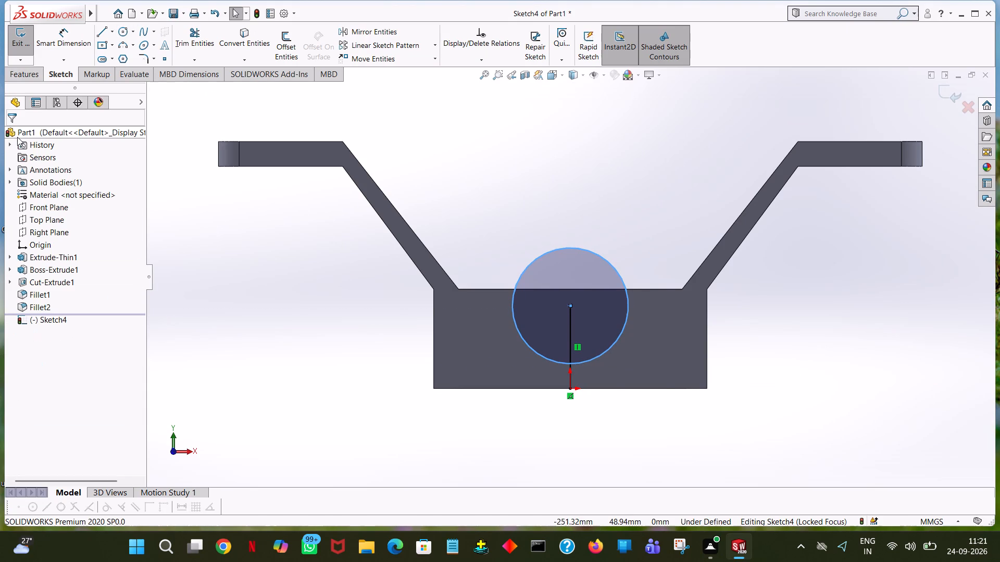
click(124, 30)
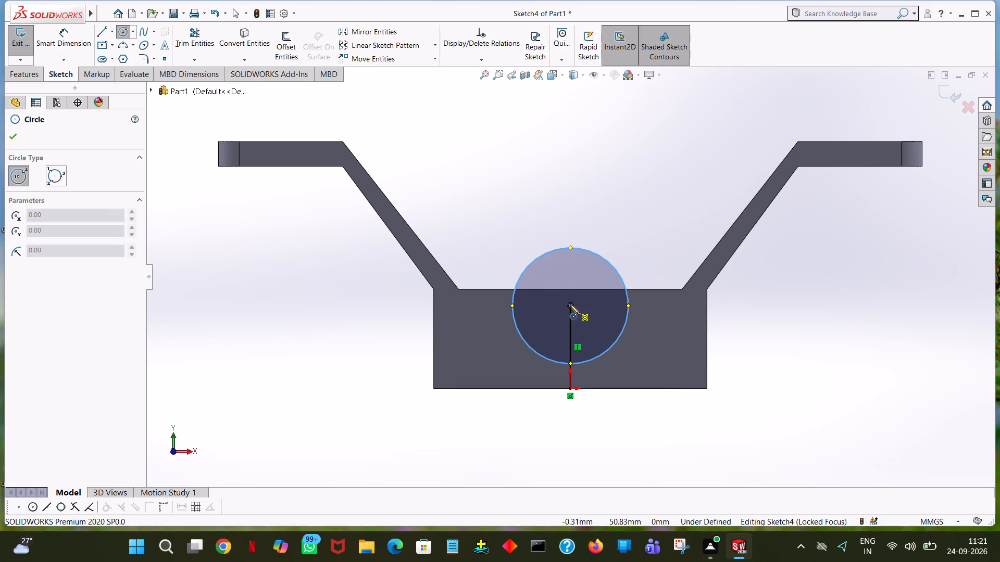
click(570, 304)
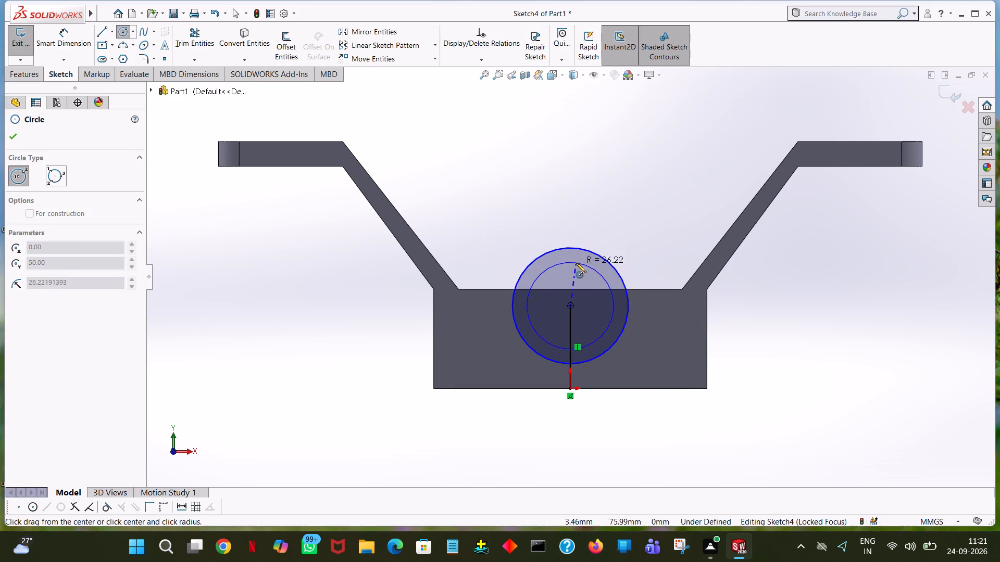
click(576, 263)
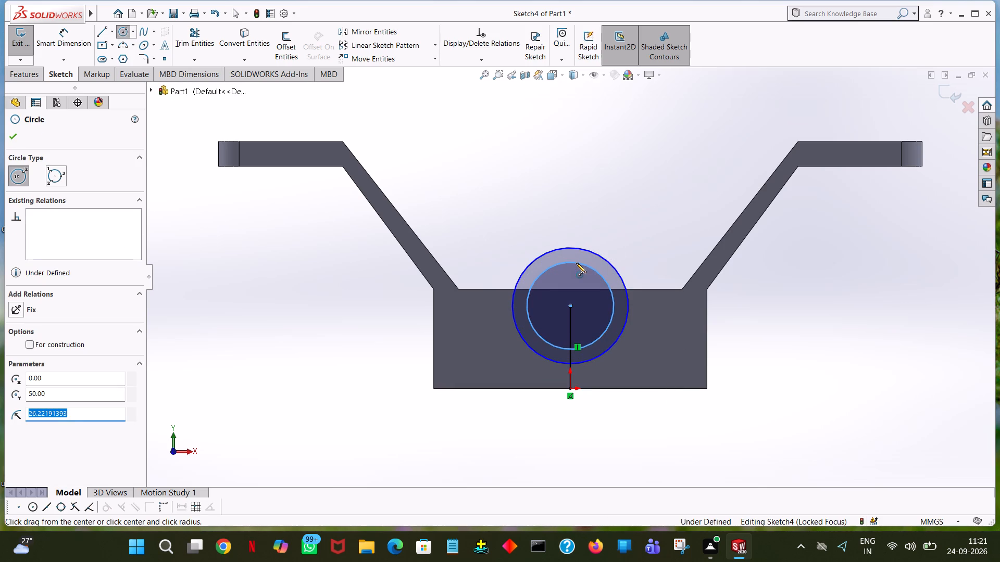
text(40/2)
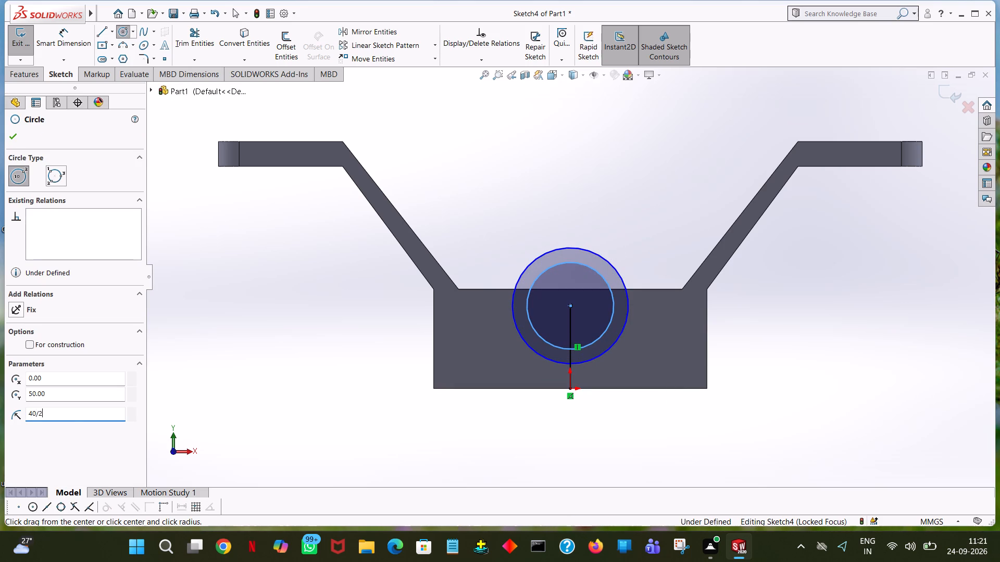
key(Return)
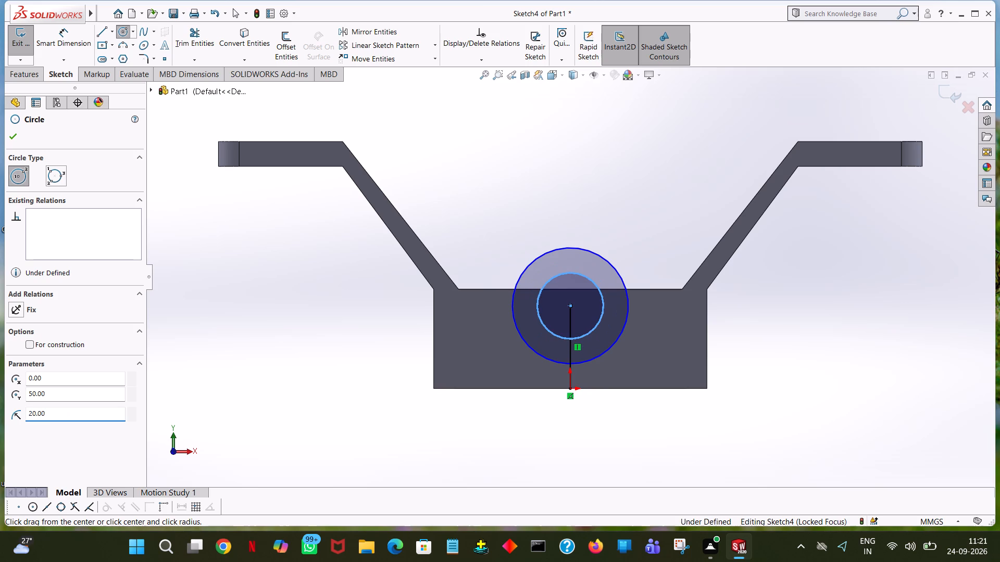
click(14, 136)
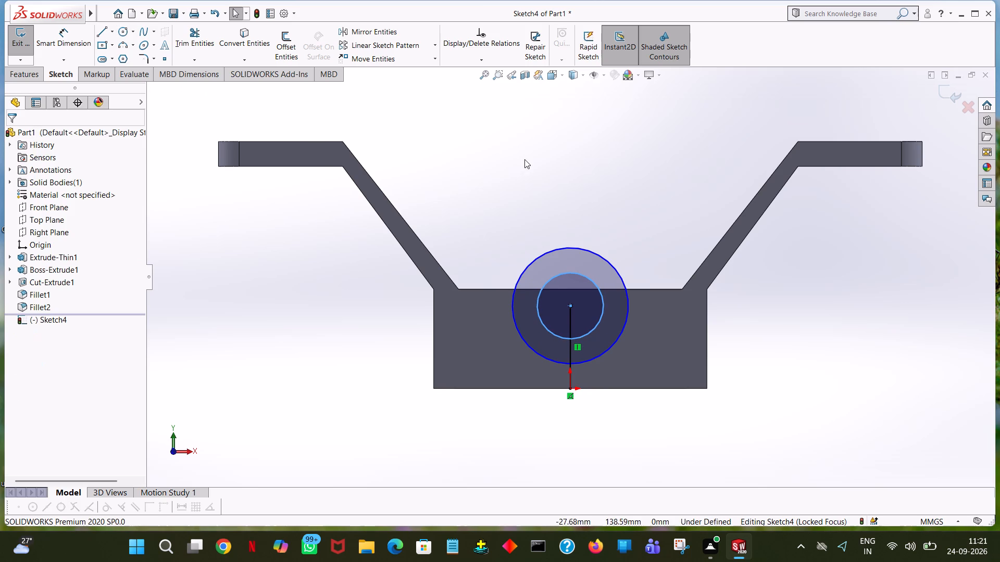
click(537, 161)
Trim away all segments of the vertical line between the origin and the circles' centre.
click(194, 32)
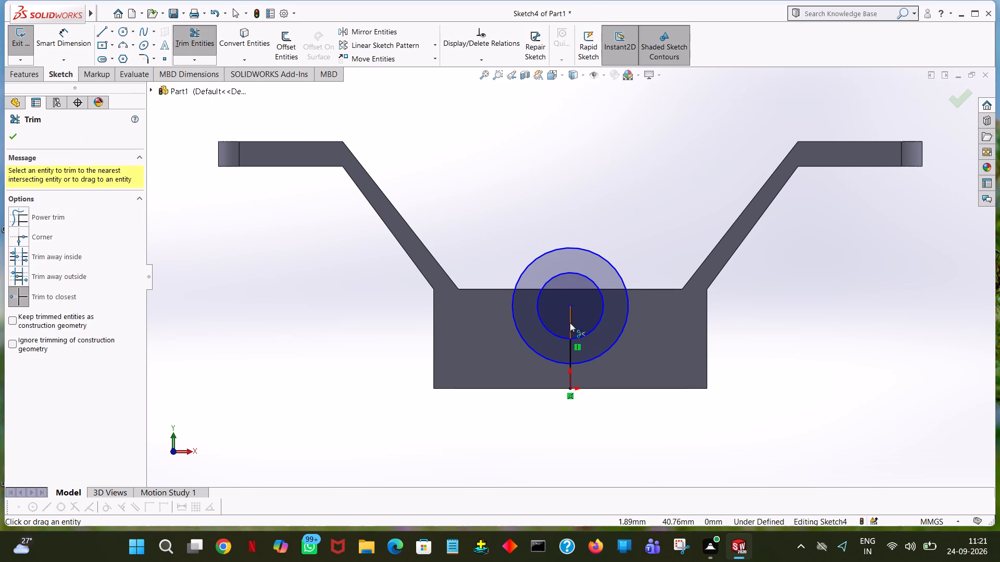
click(570, 351)
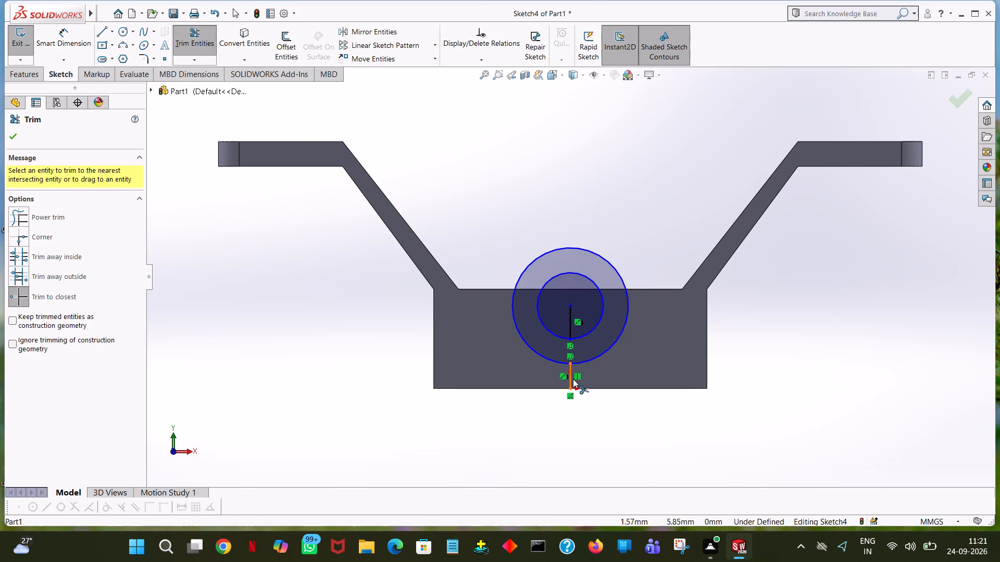
click(573, 379)
click(573, 321)
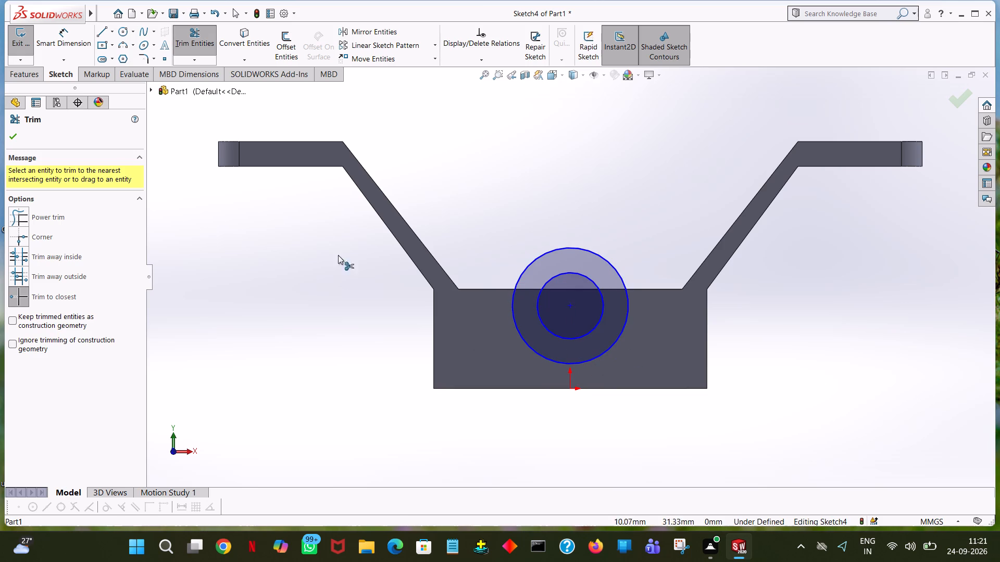
click(10, 136)
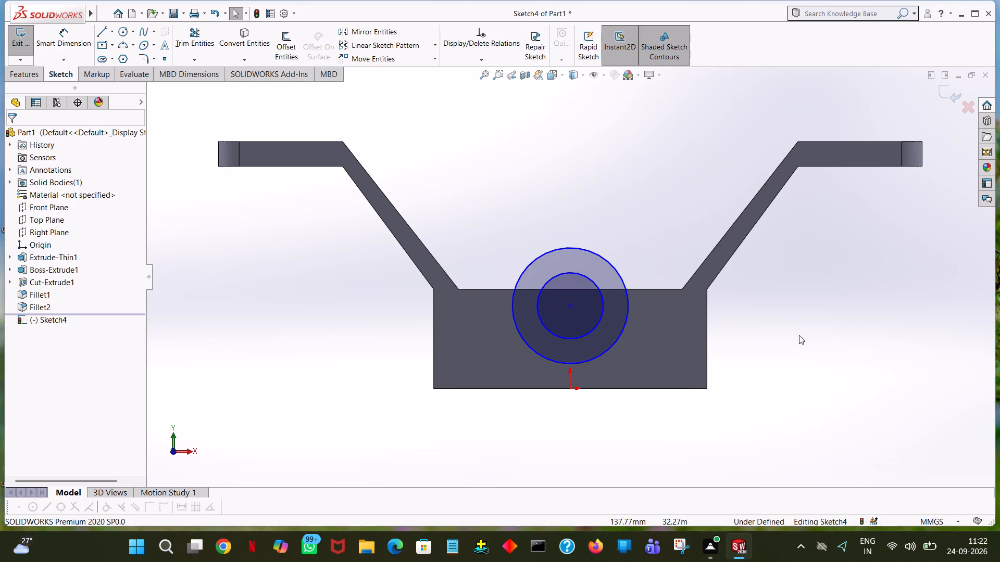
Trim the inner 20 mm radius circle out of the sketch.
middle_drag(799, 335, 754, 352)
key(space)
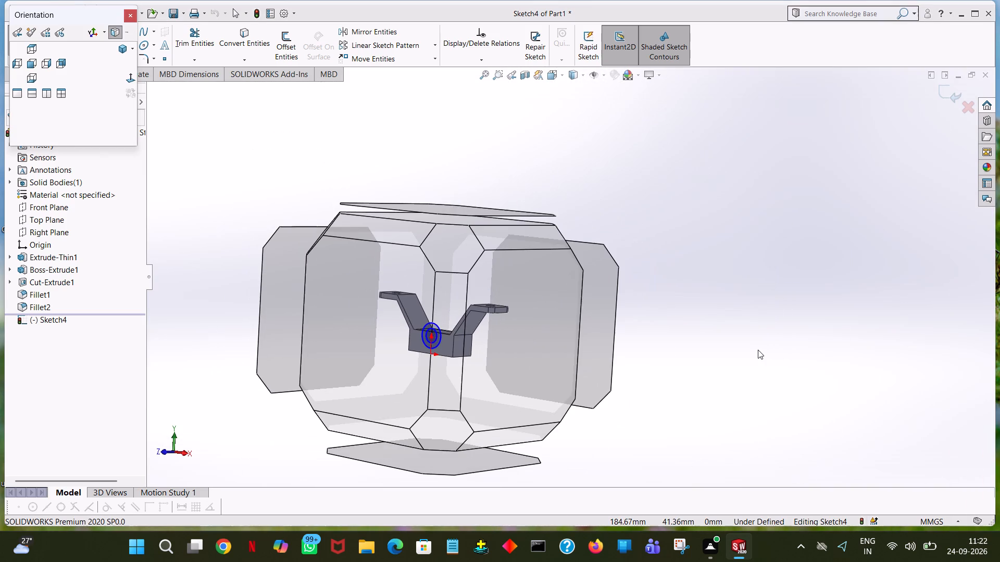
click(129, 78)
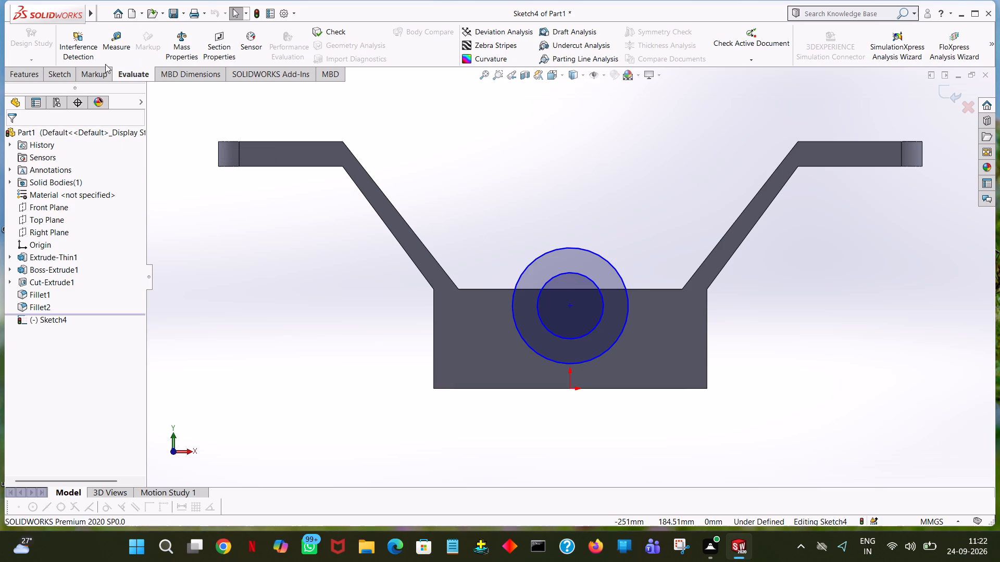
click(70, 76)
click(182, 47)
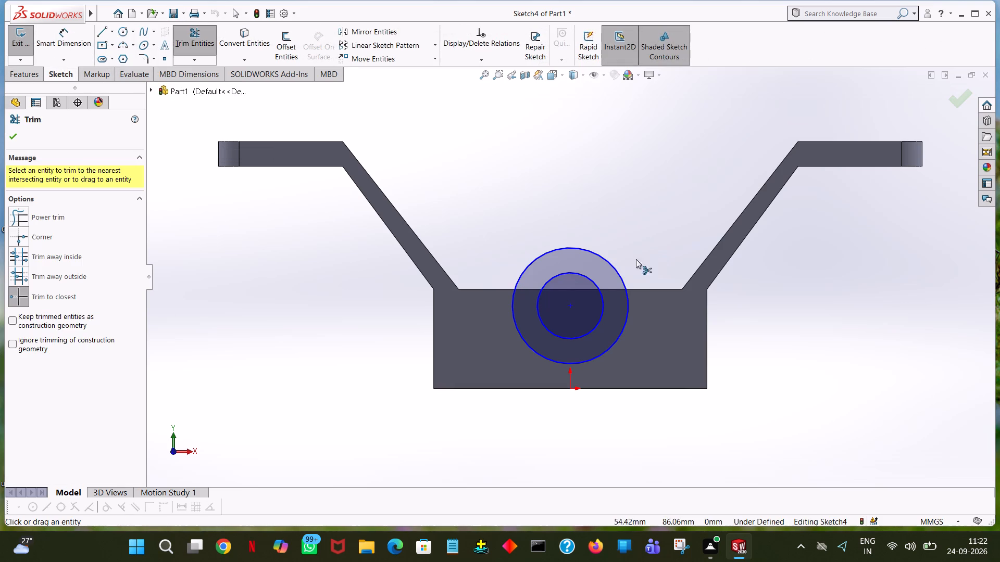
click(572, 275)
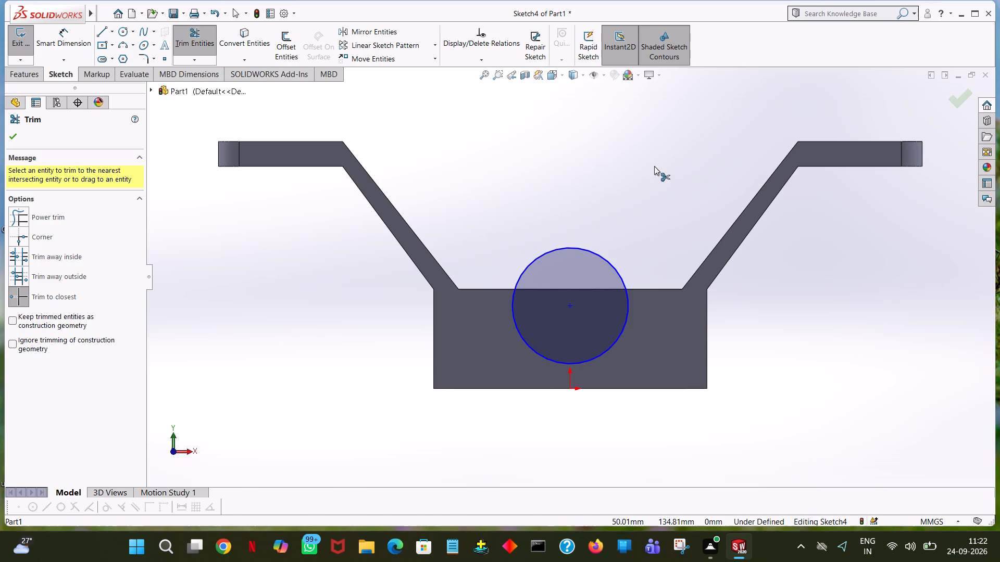
Boss-extrude the 35 mm radius circle blind 75 mm in the reversed direction through the base, with the result merged.
middle_drag(655, 166, 609, 197)
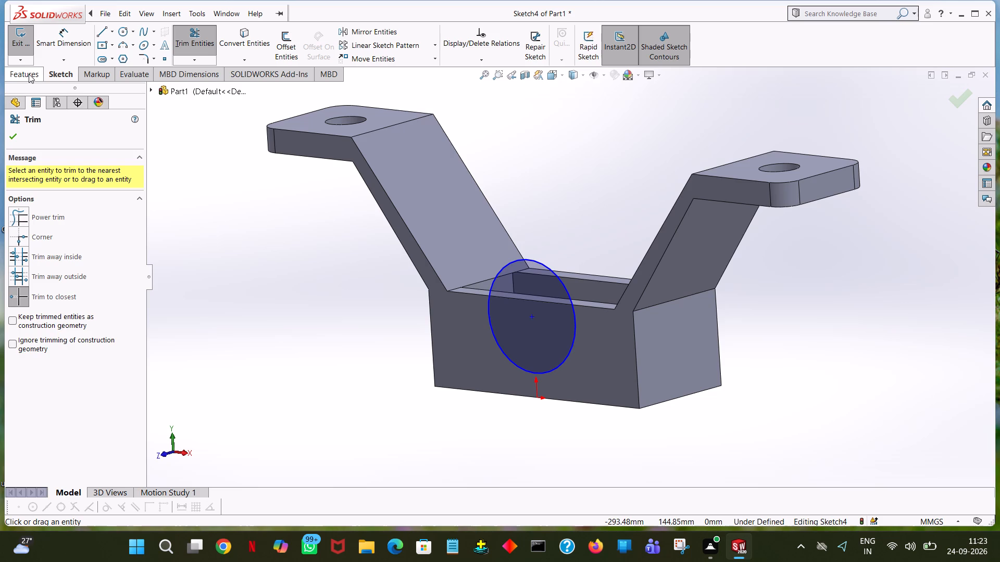
click(29, 74)
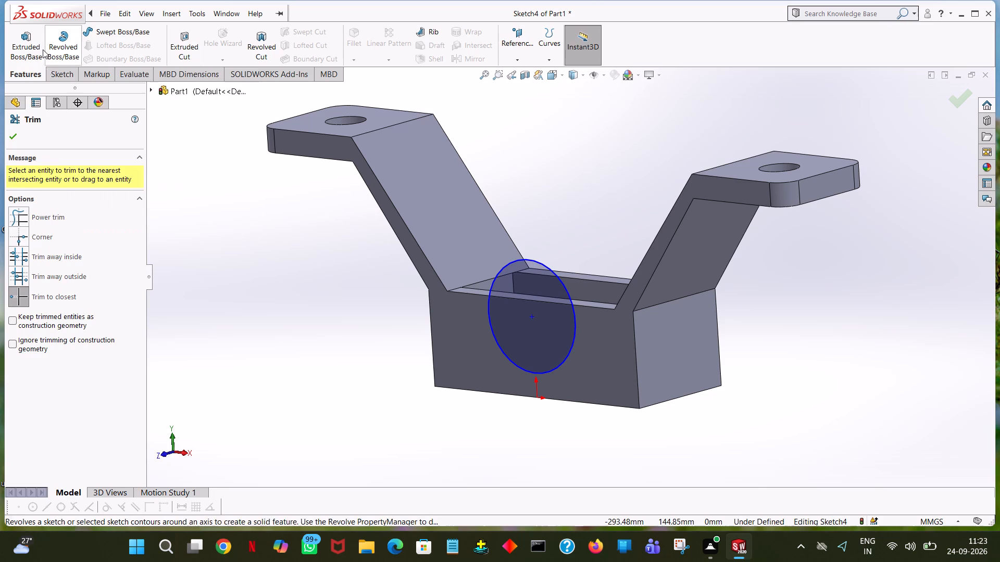
click(35, 42)
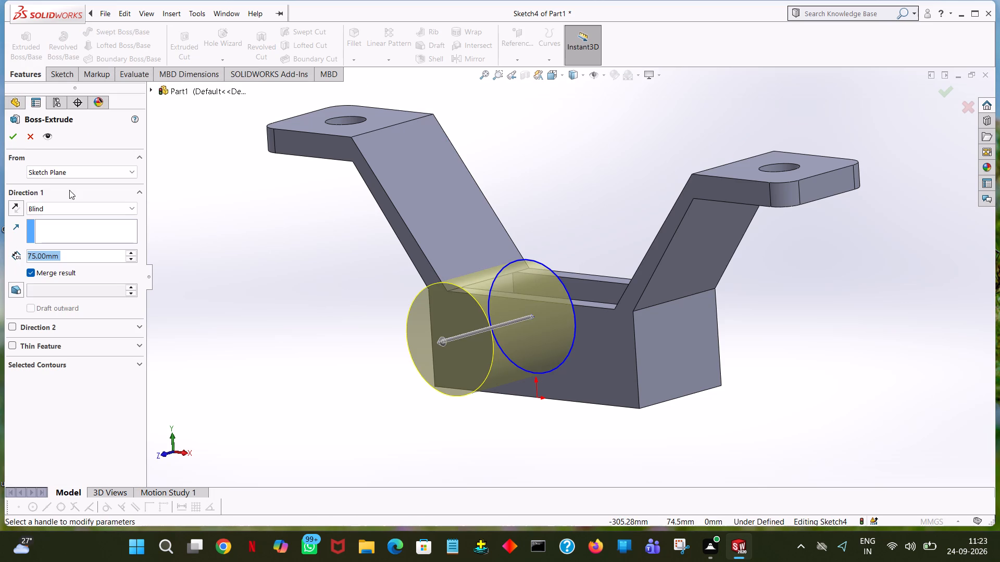
click(16, 207)
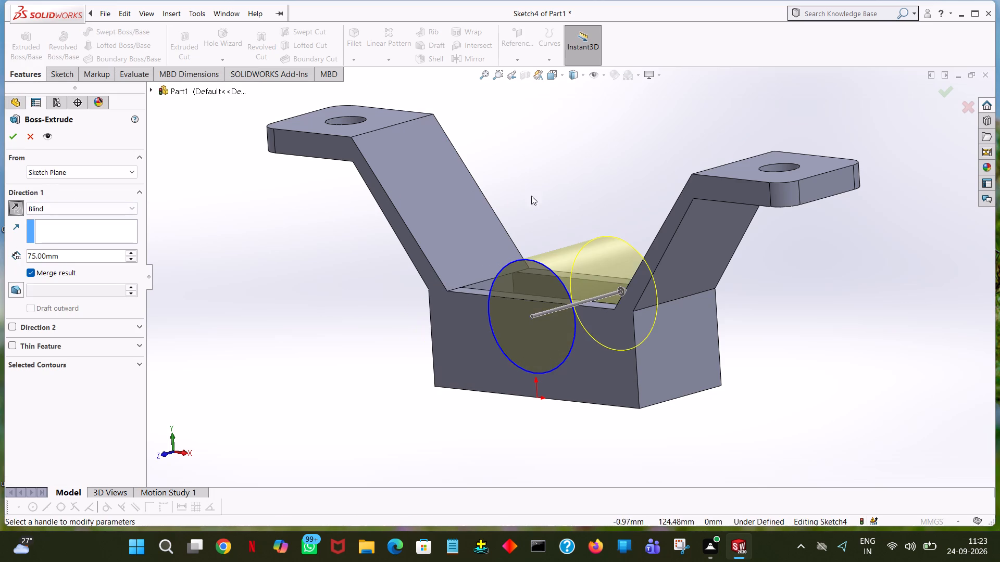
middle_drag(622, 190, 607, 396)
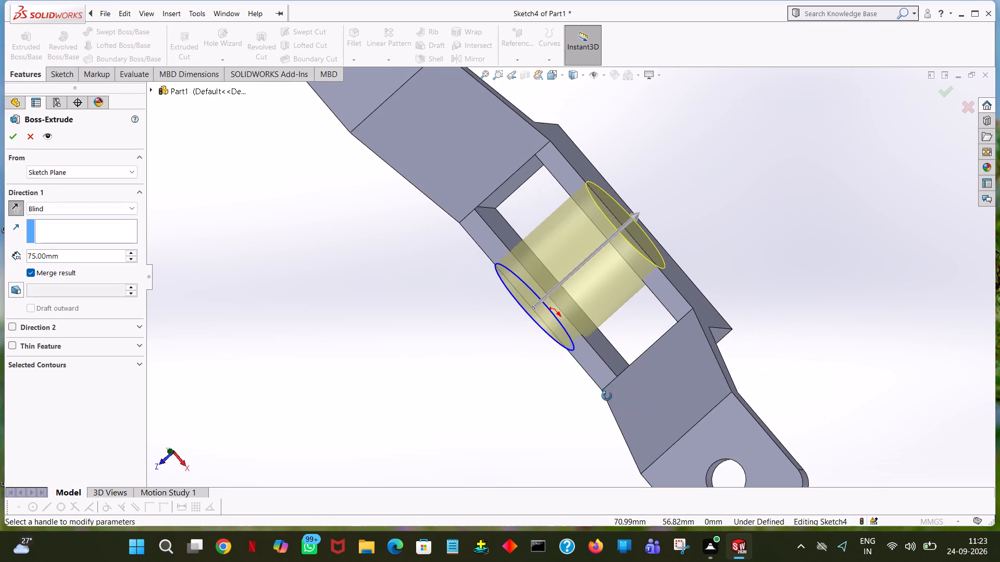
middle_drag(607, 396, 632, 205)
click(12, 132)
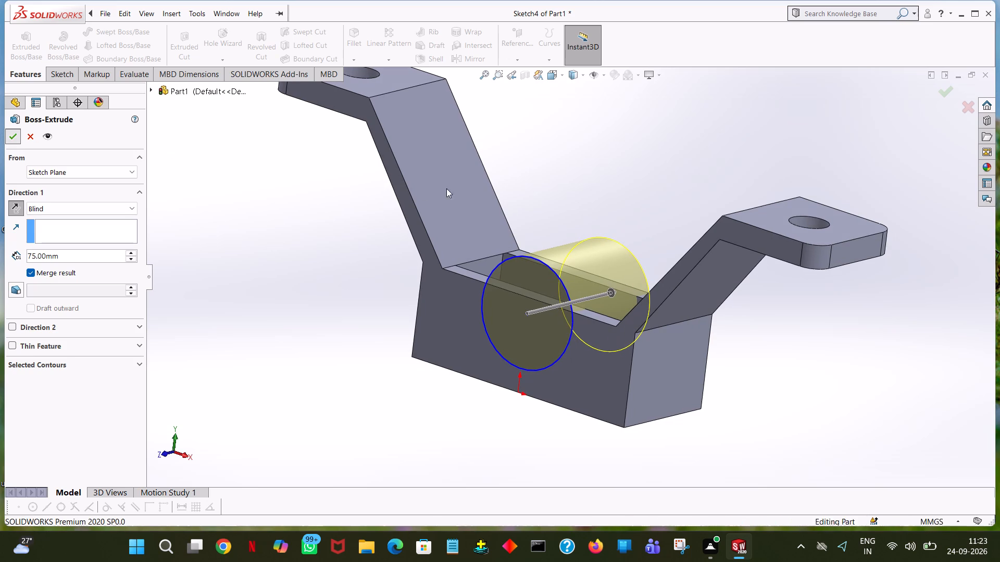
click(691, 177)
Start an extruded-cut sketch on the bracket's front face and view it normal to the sketch plane.
middle_drag(691, 177, 733, 160)
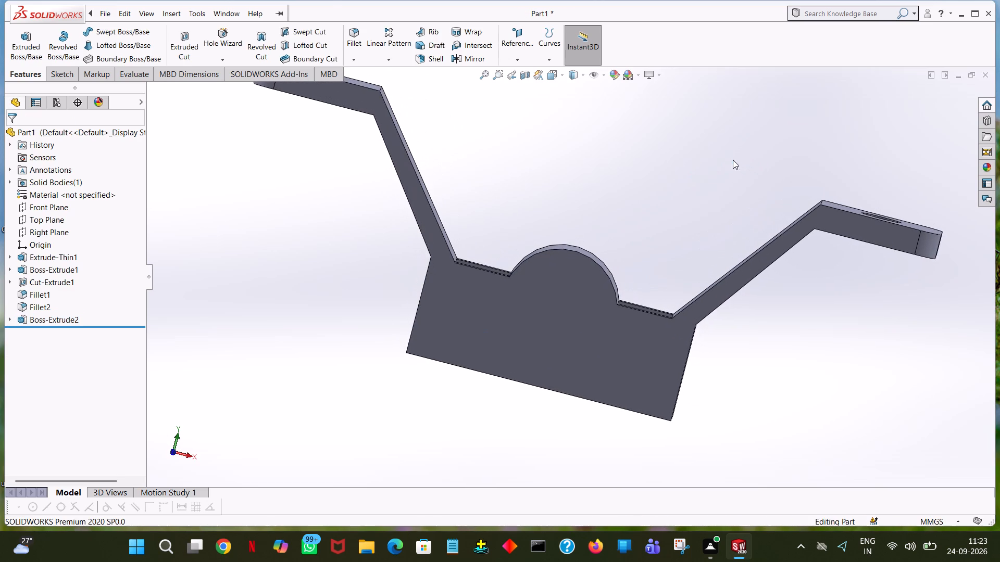
click(180, 51)
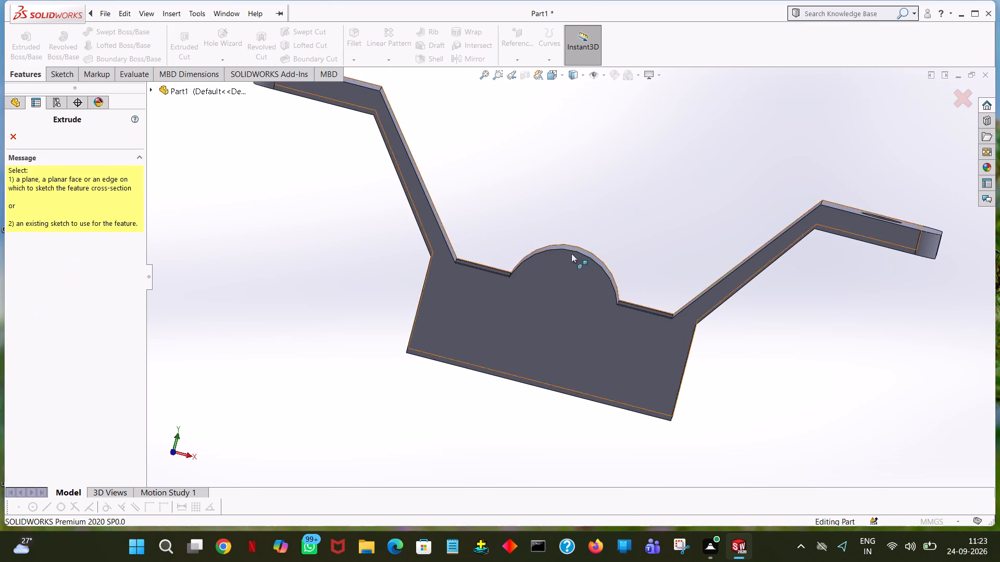
click(558, 269)
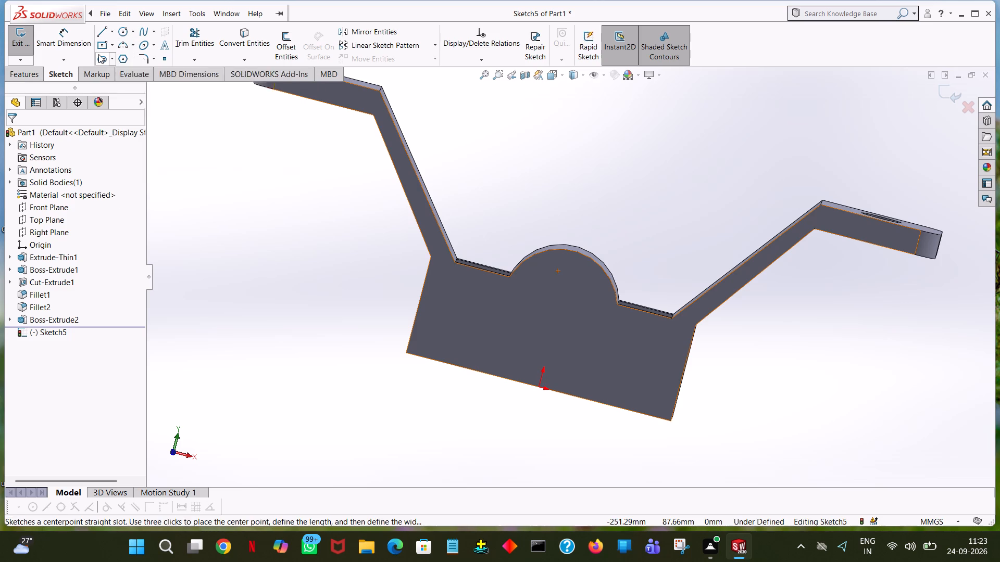
key(space)
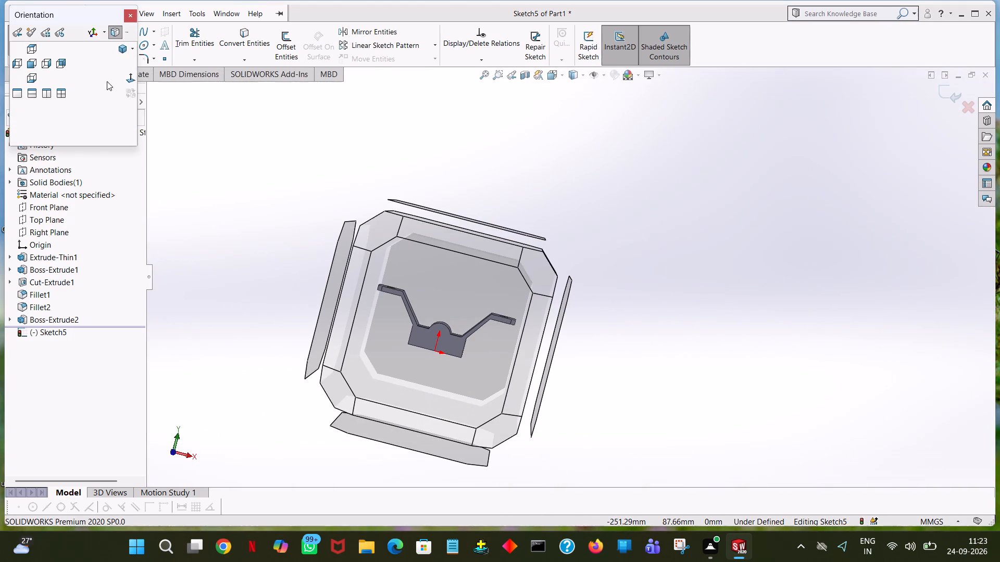
click(126, 81)
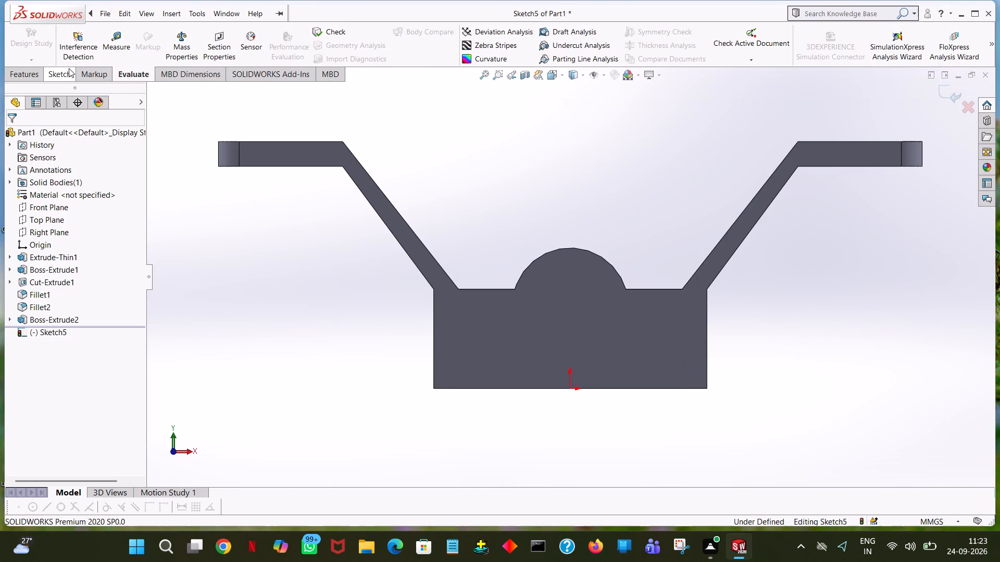
click(58, 79)
Draw a circle of radius 20 mm concentric with the rounded bearing boss.
click(124, 28)
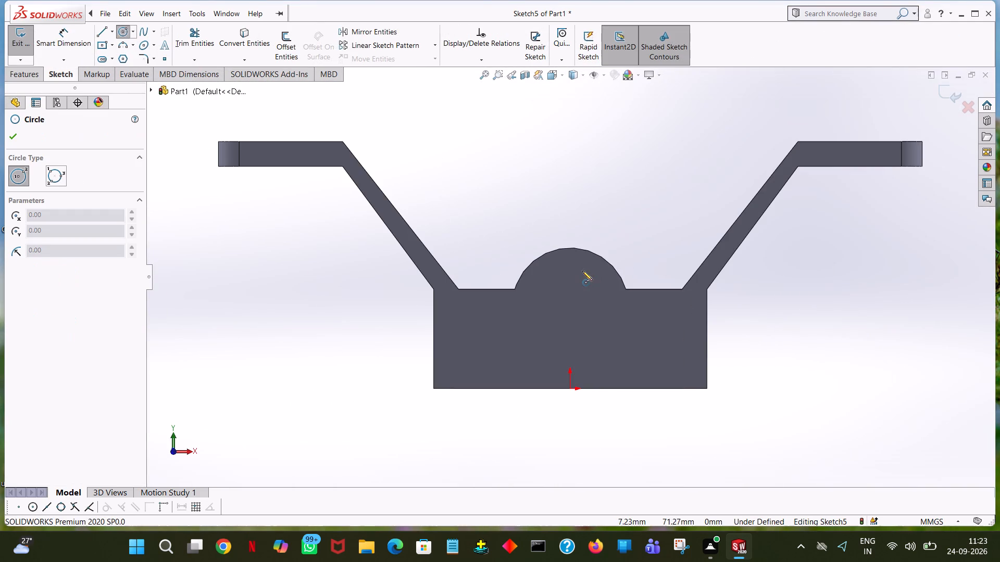
click(570, 306)
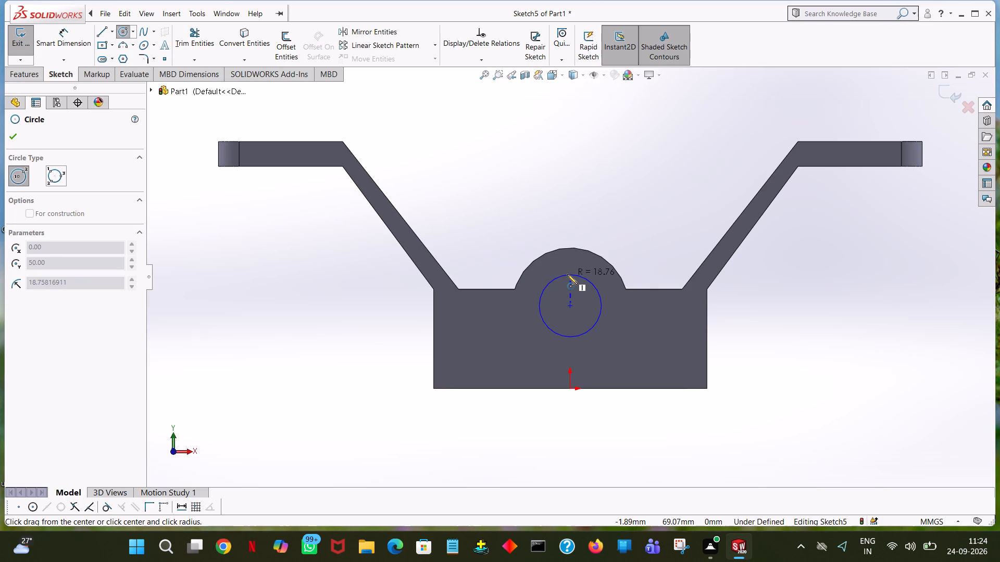
click(567, 274)
text(20)
key(Return)
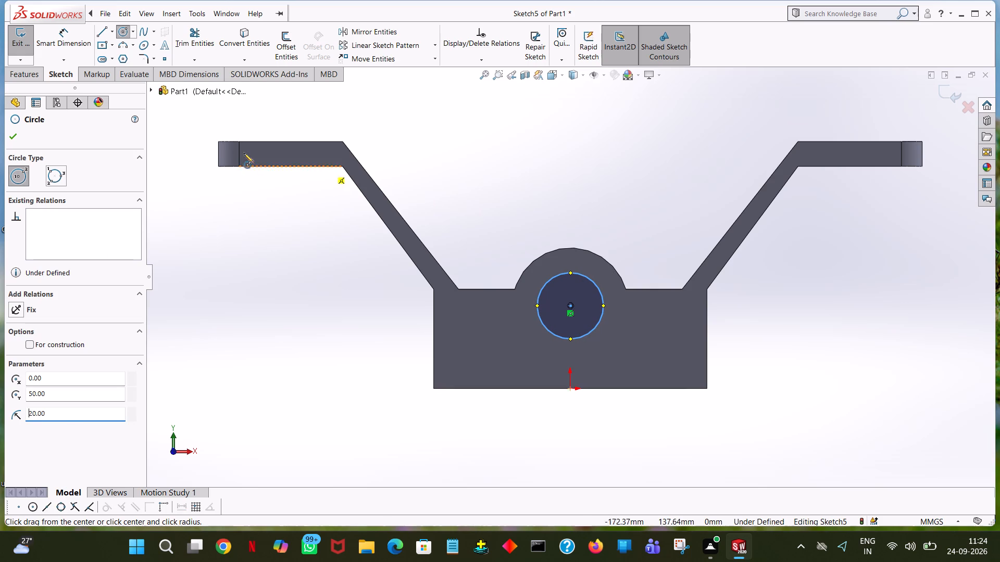
click(18, 141)
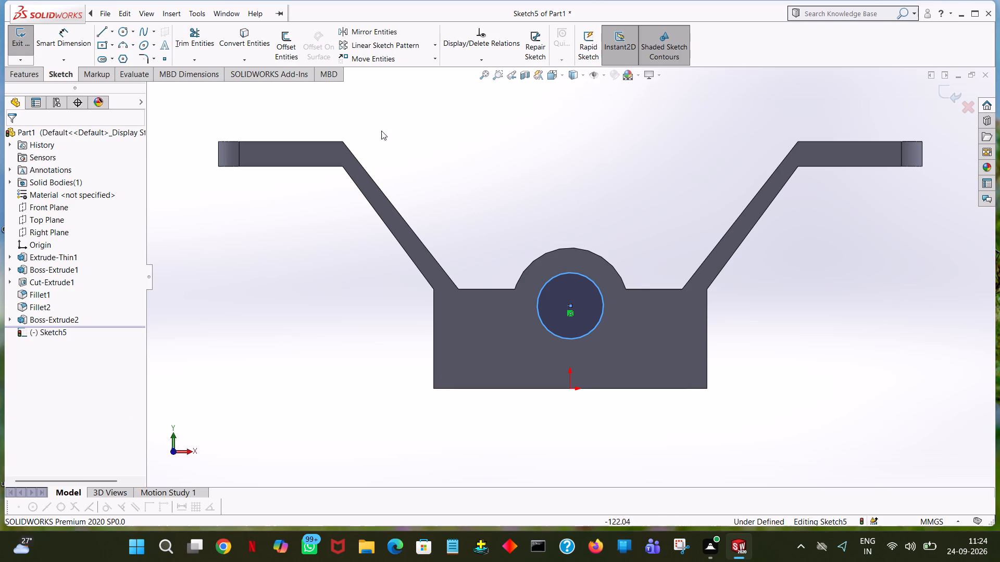
Cut-extrude the 20 mm radius circle blind to a depth of 5 mm into the front face.
click(22, 72)
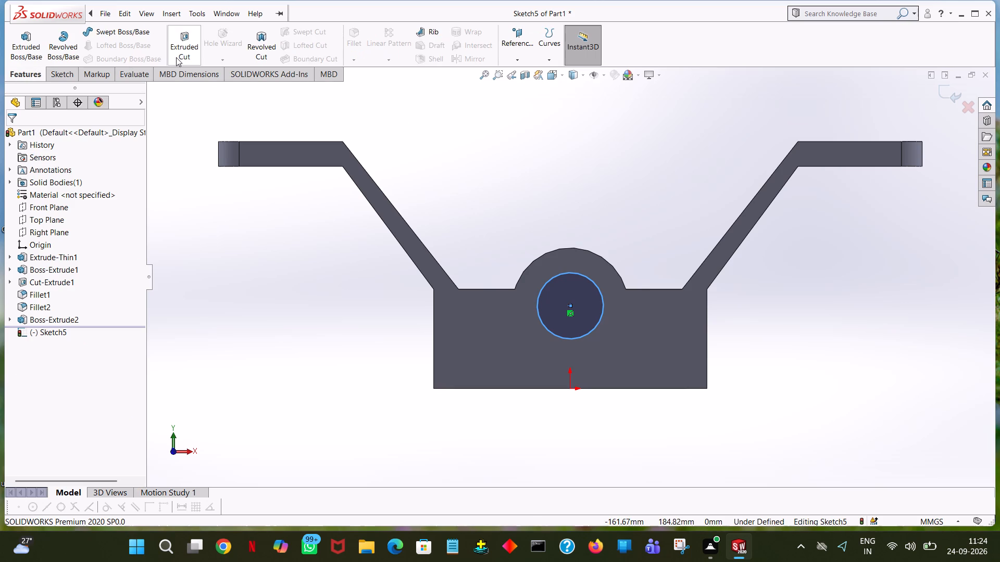
click(177, 57)
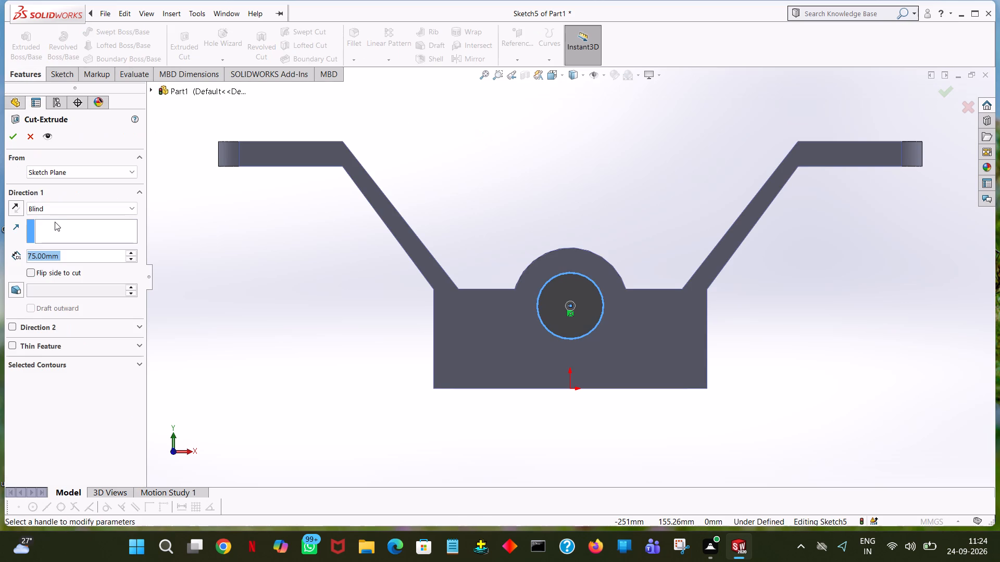
key(5)
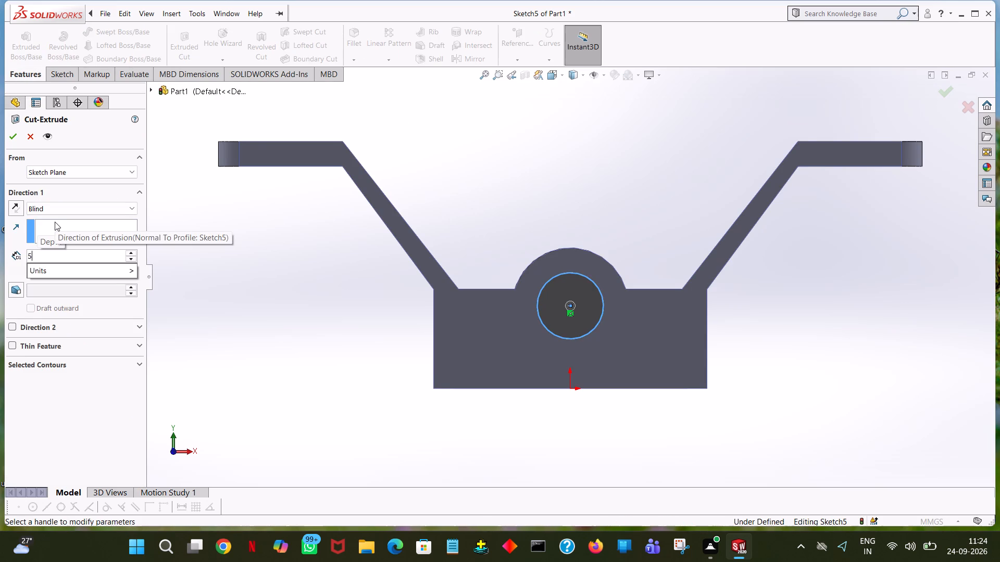
click(260, 291)
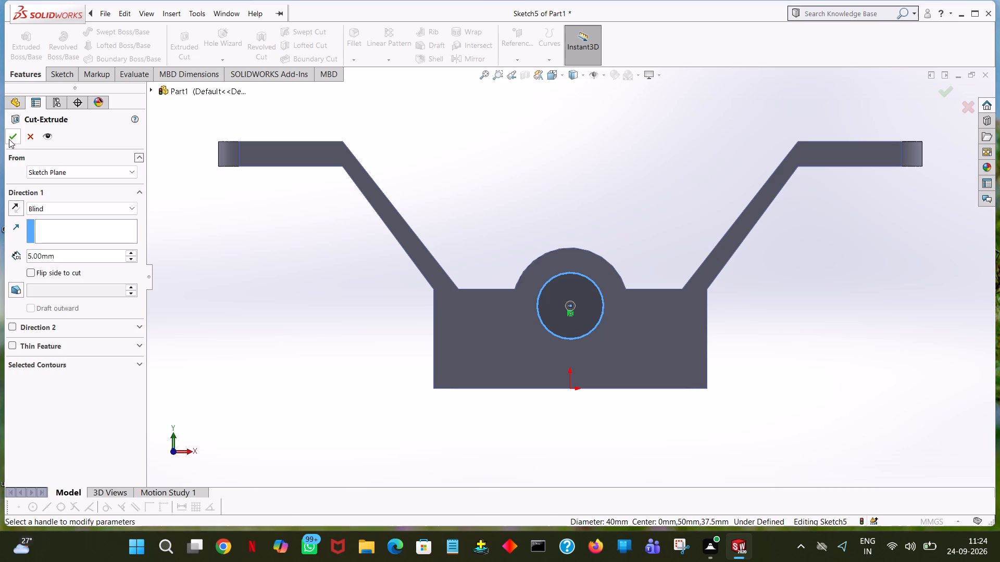
click(9, 139)
middle_drag(644, 226, 576, 256)
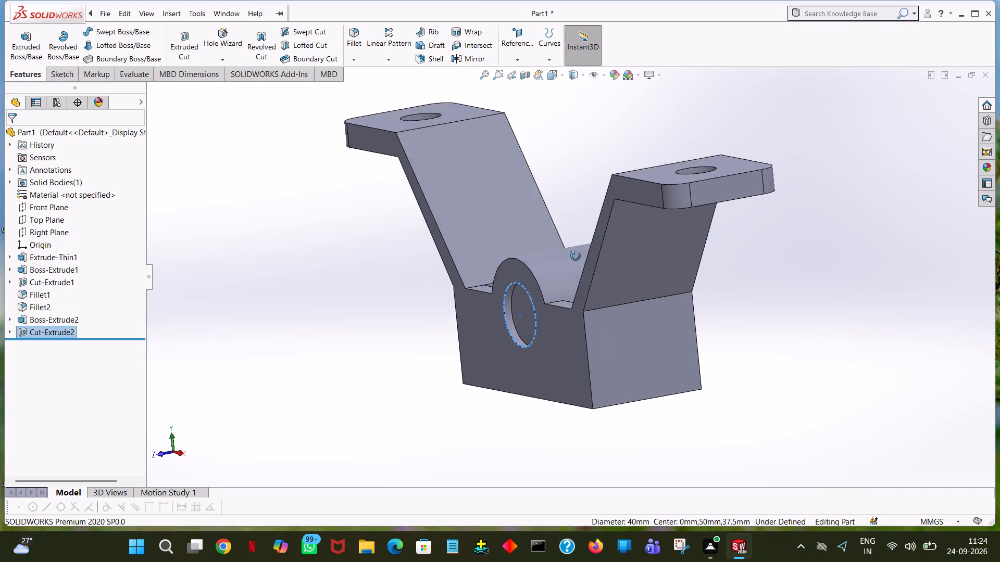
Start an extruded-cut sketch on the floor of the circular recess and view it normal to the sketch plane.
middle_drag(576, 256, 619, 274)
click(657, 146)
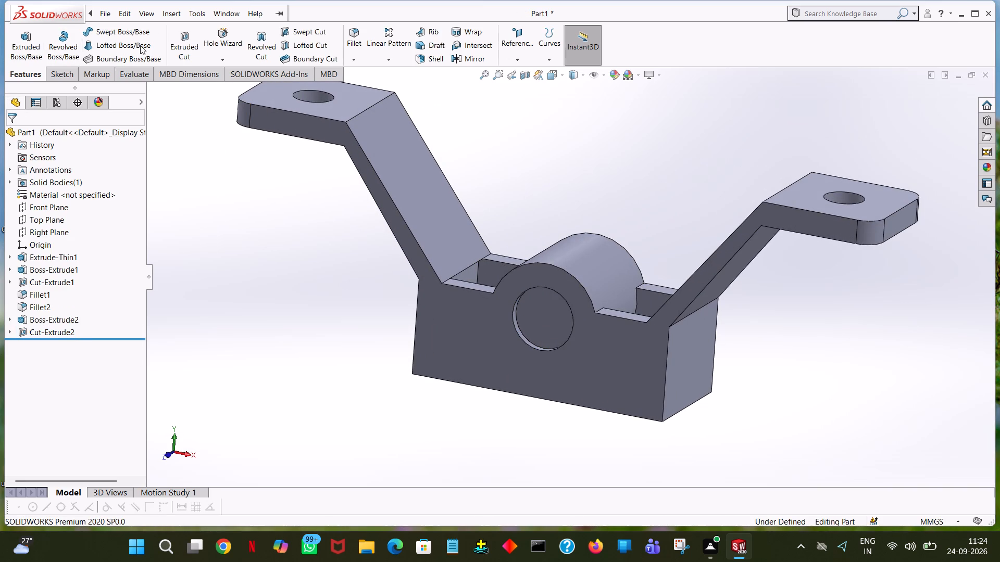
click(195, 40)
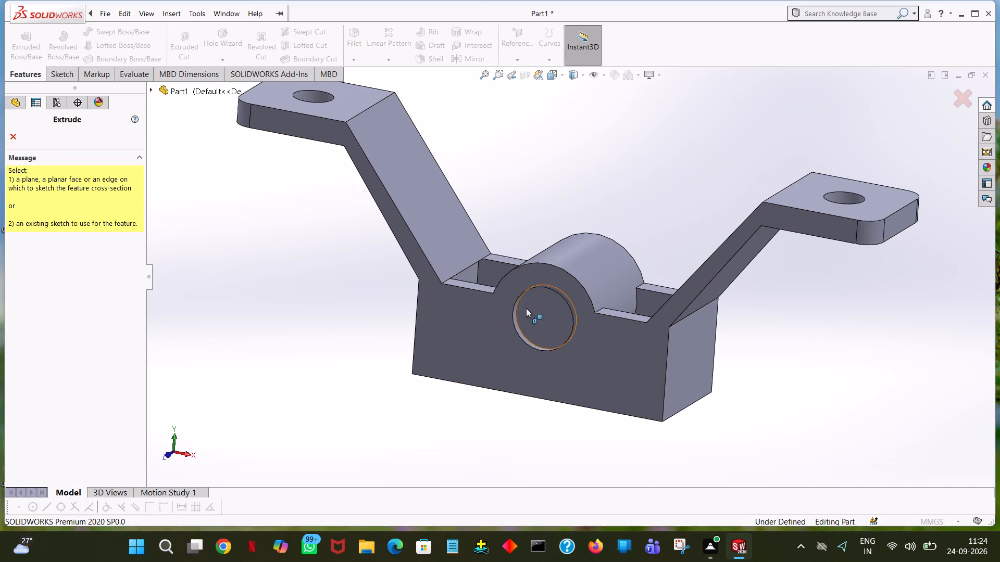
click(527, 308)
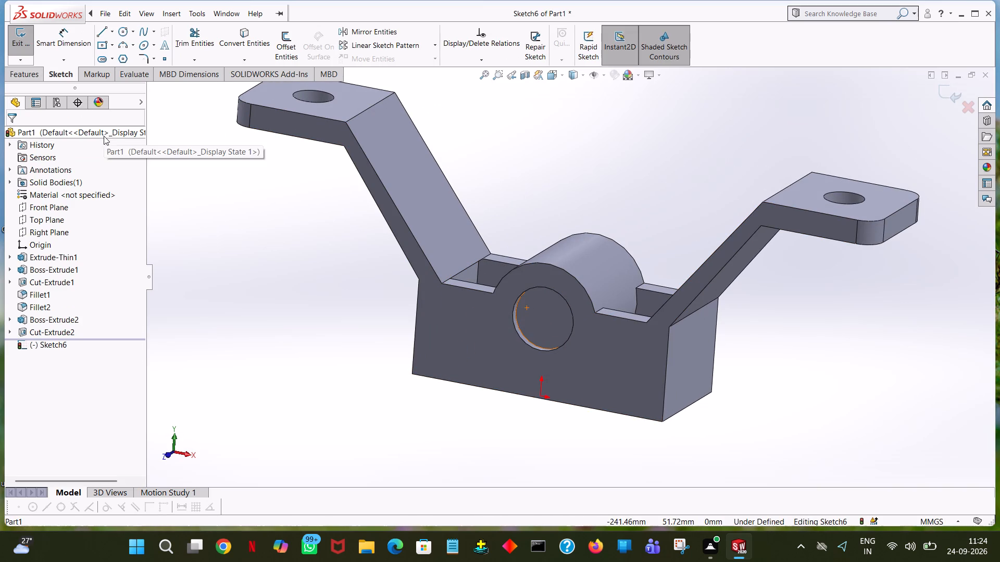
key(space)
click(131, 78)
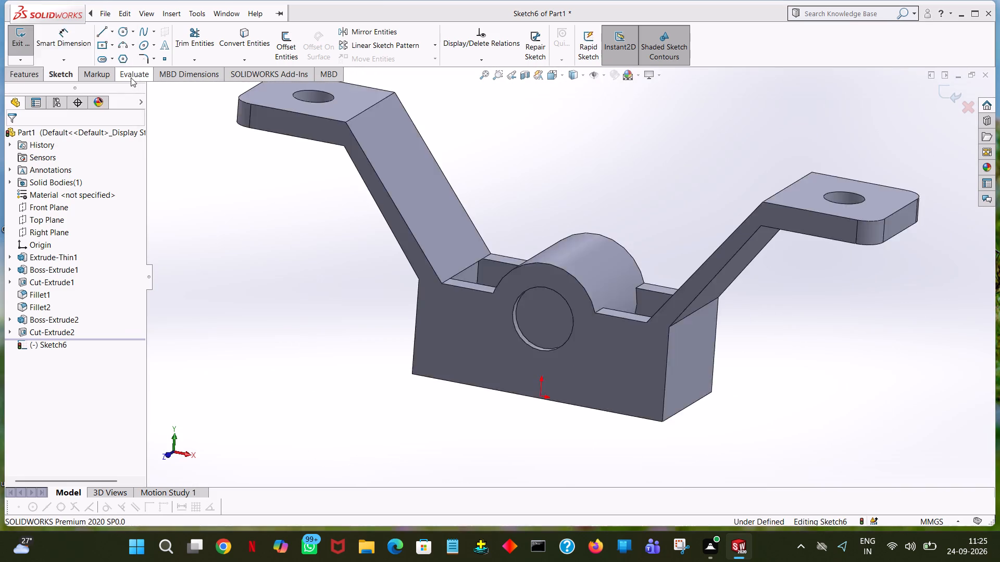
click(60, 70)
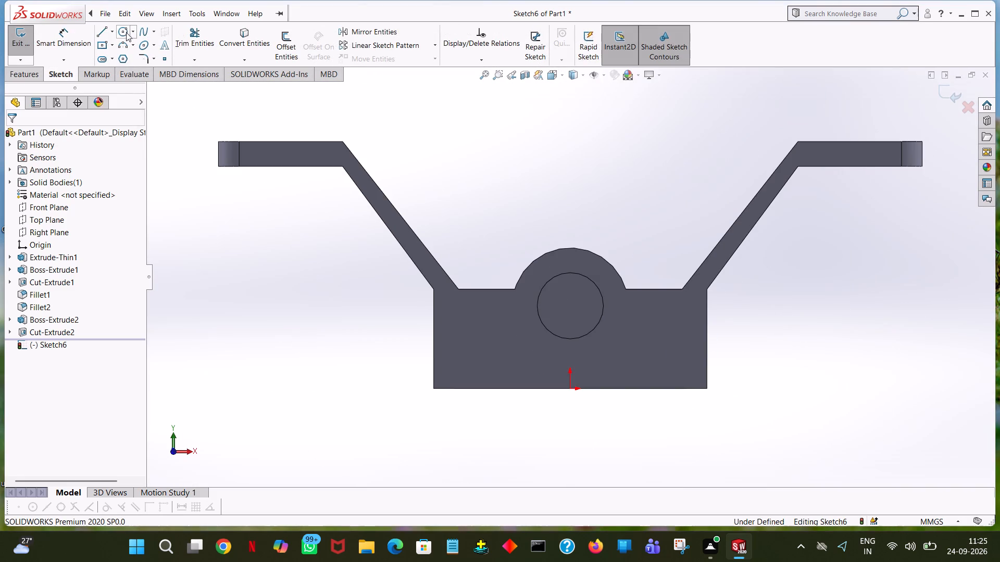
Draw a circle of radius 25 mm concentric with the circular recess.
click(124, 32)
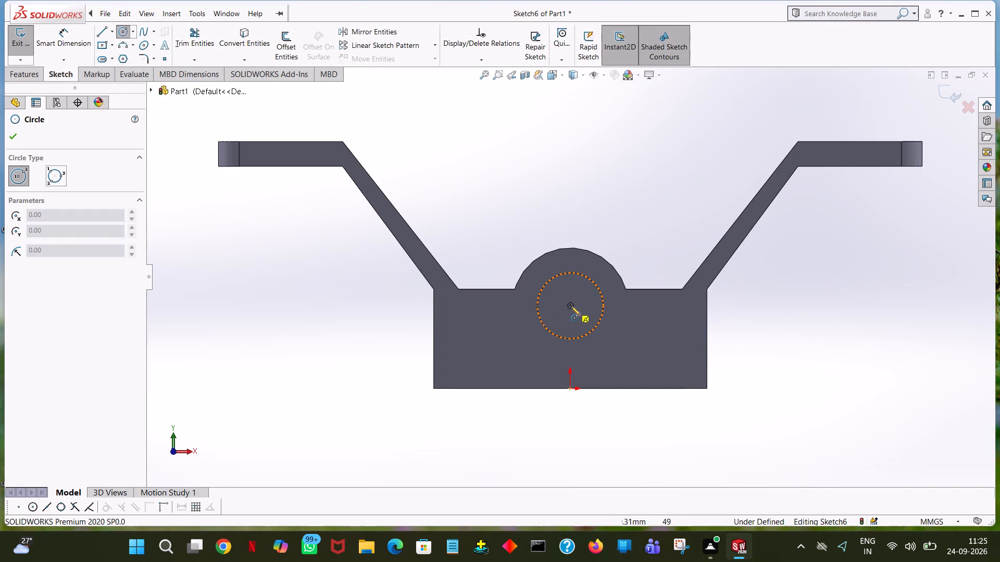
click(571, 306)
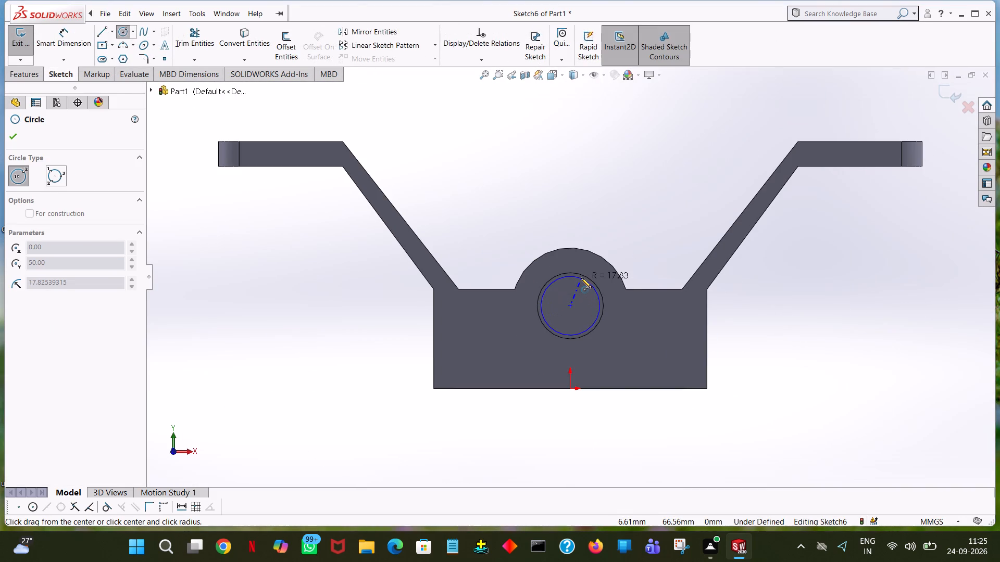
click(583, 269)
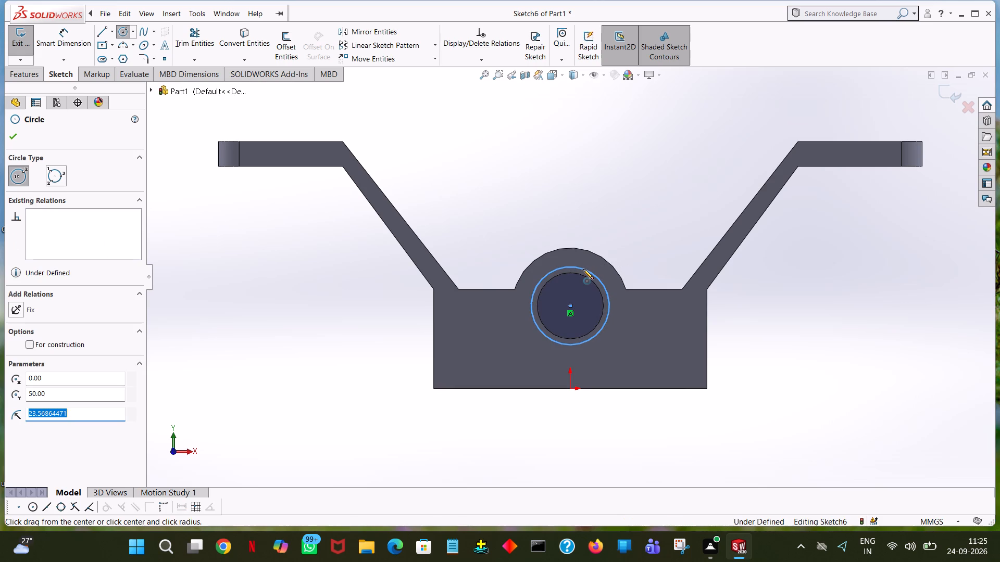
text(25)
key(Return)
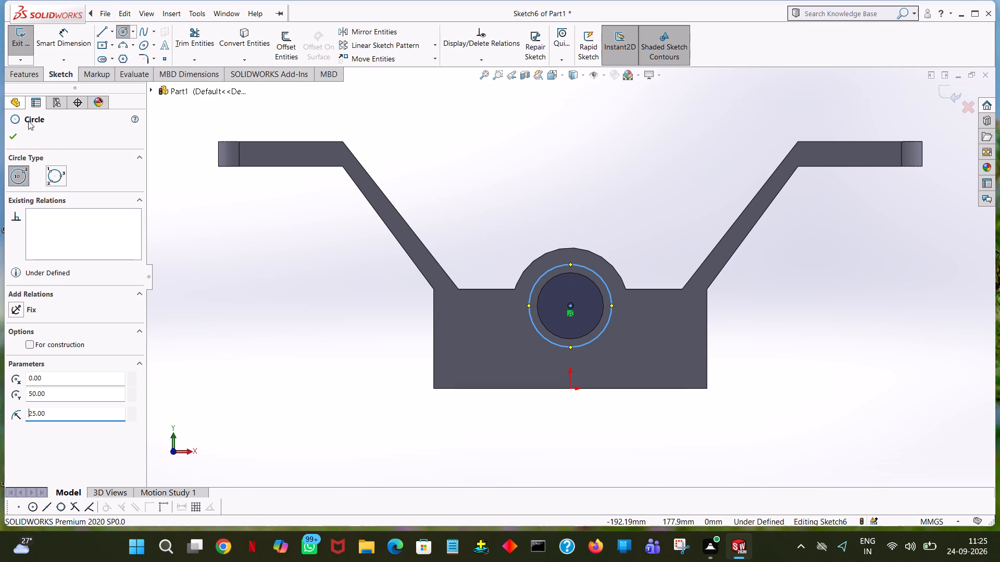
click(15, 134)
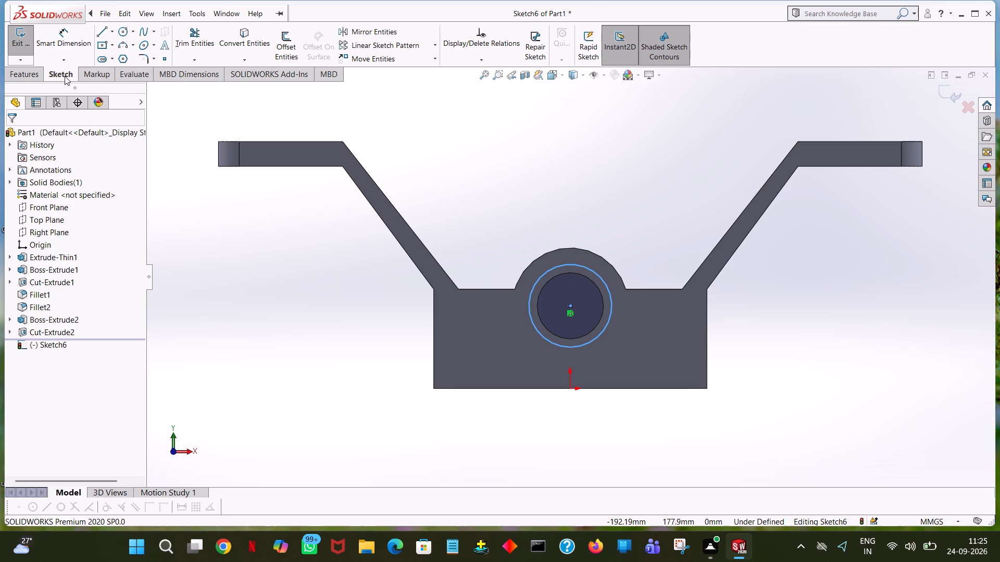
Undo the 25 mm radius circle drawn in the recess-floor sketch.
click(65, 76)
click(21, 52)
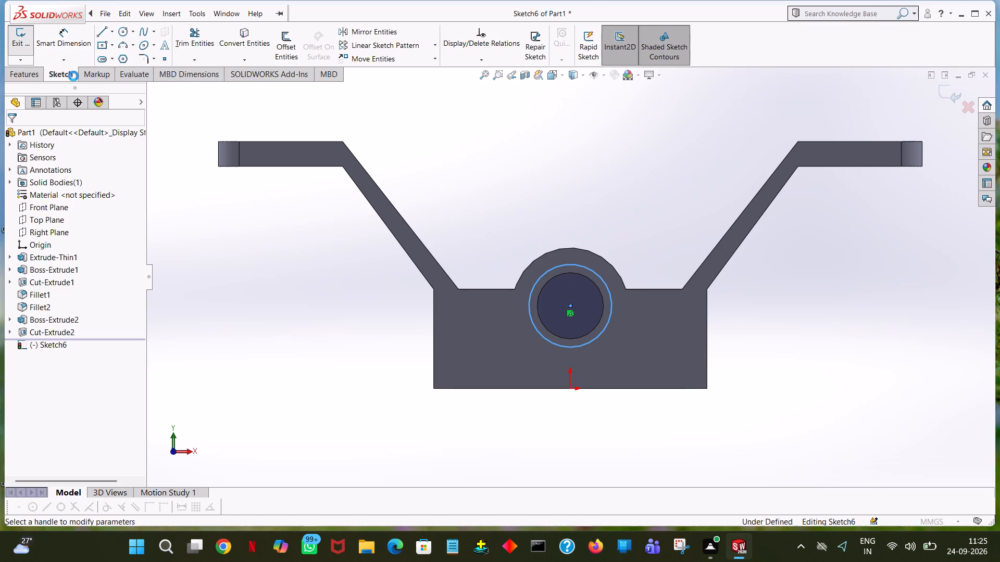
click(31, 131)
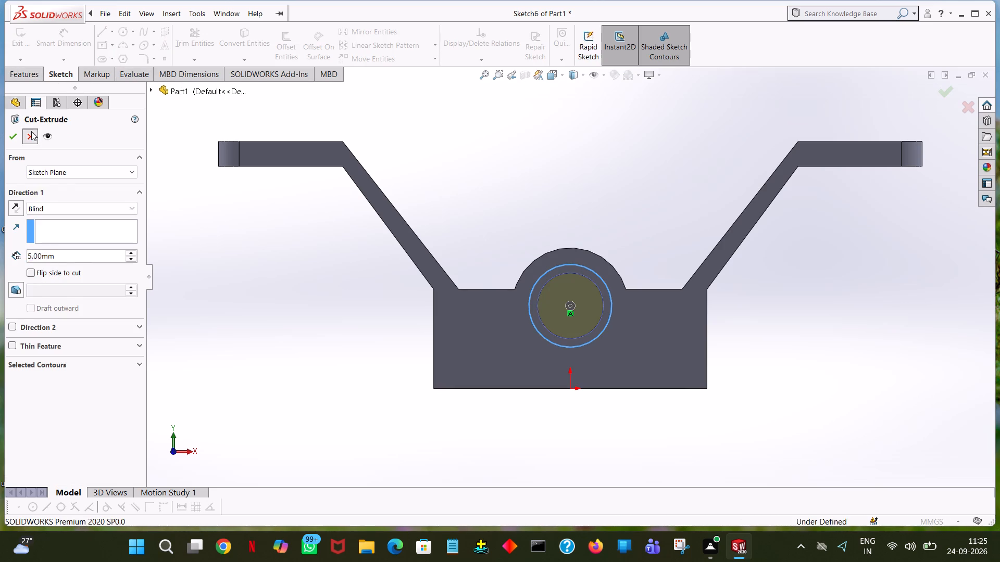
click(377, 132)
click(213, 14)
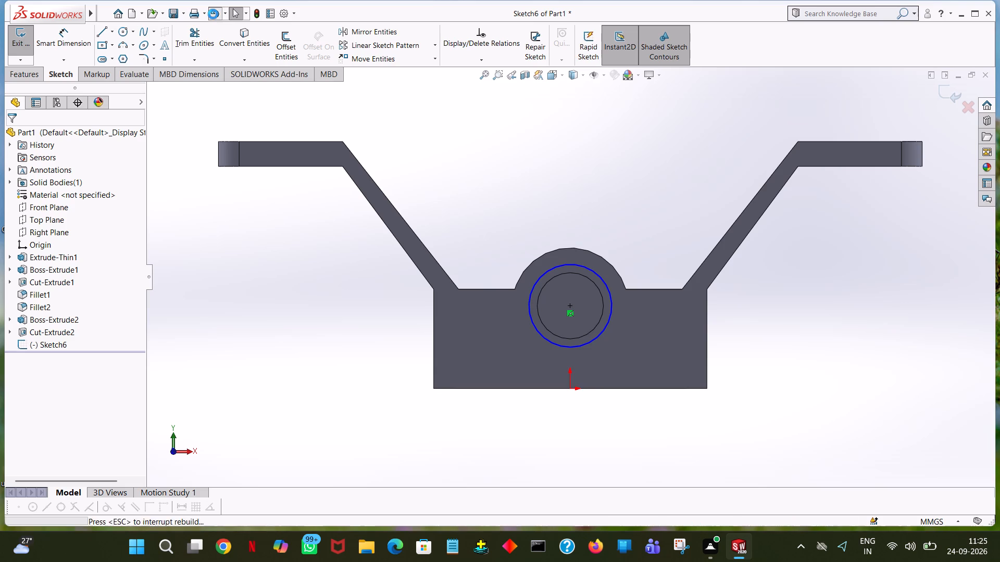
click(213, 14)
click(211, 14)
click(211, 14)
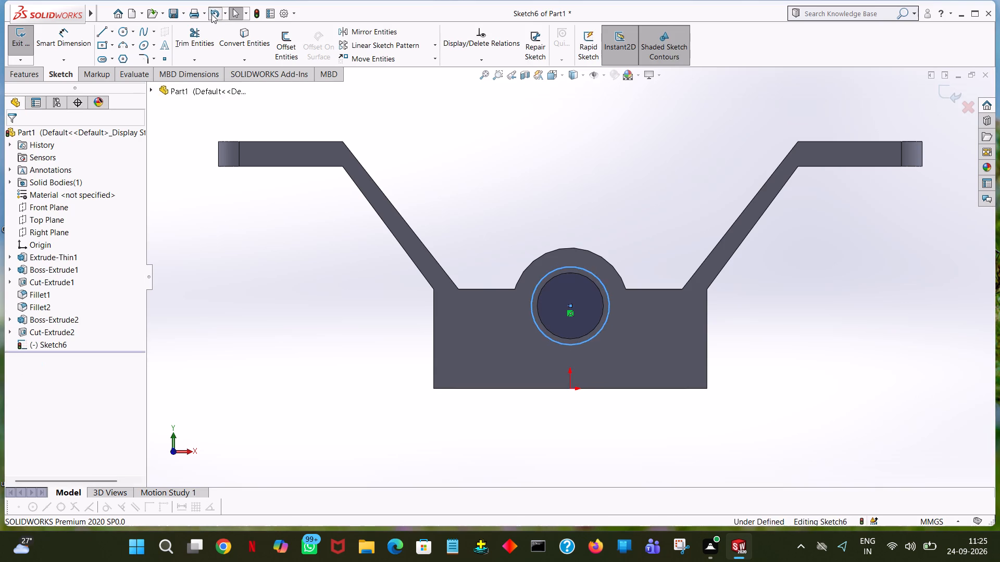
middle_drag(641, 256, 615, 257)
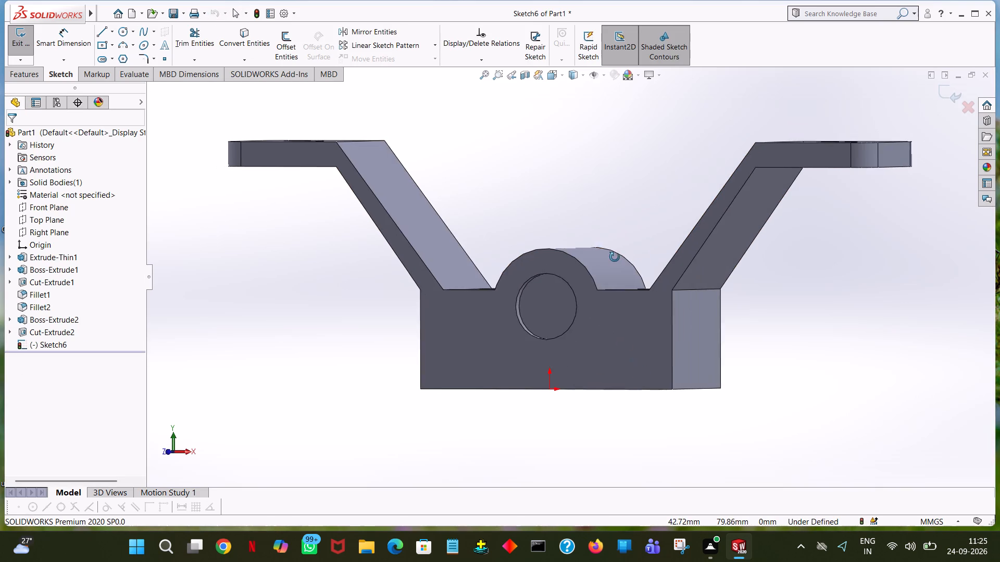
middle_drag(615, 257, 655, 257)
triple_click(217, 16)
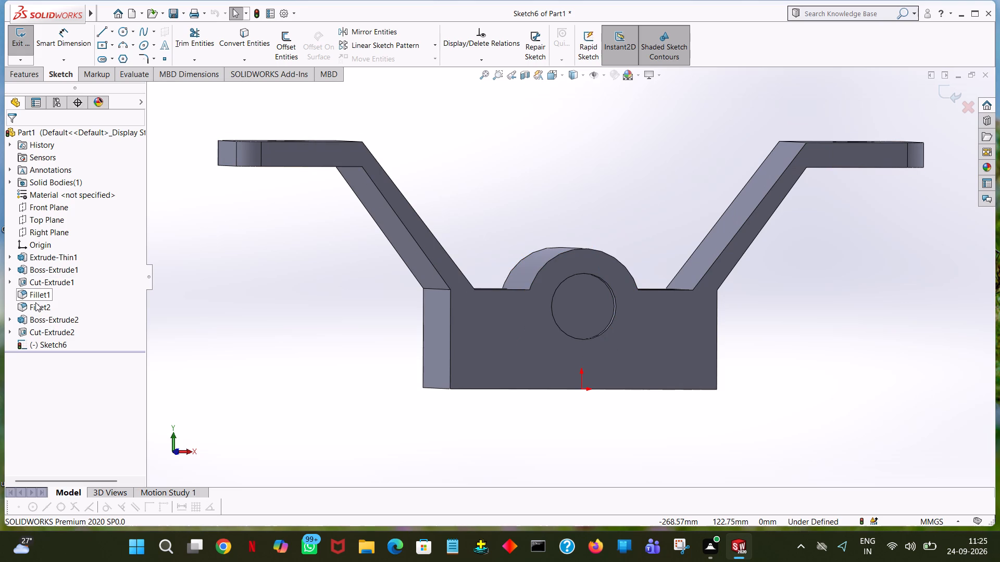
Edit the sketch of the recess cut, set its circle radius to 25 mm, and exit the sketch.
click(36, 330)
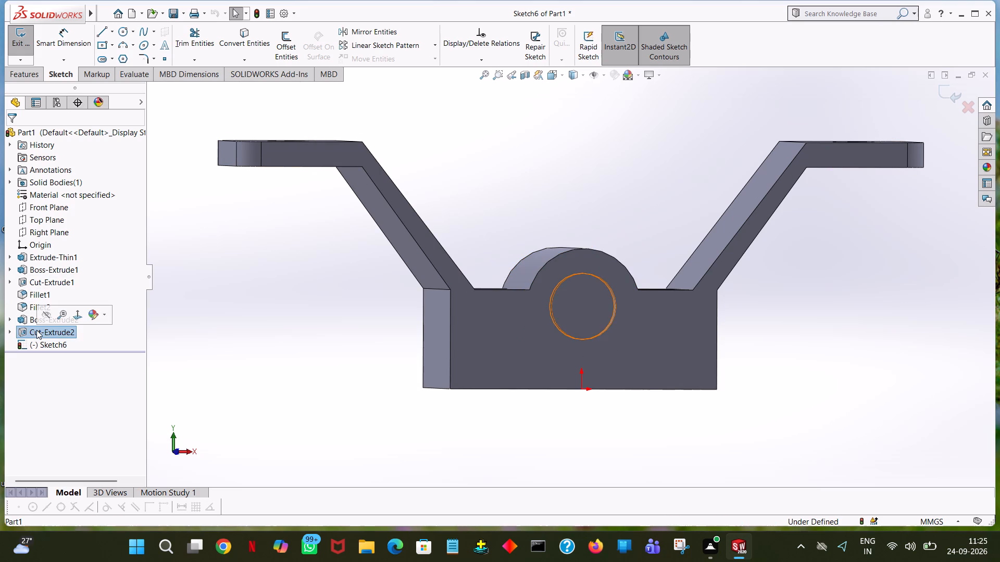
double_click(41, 336)
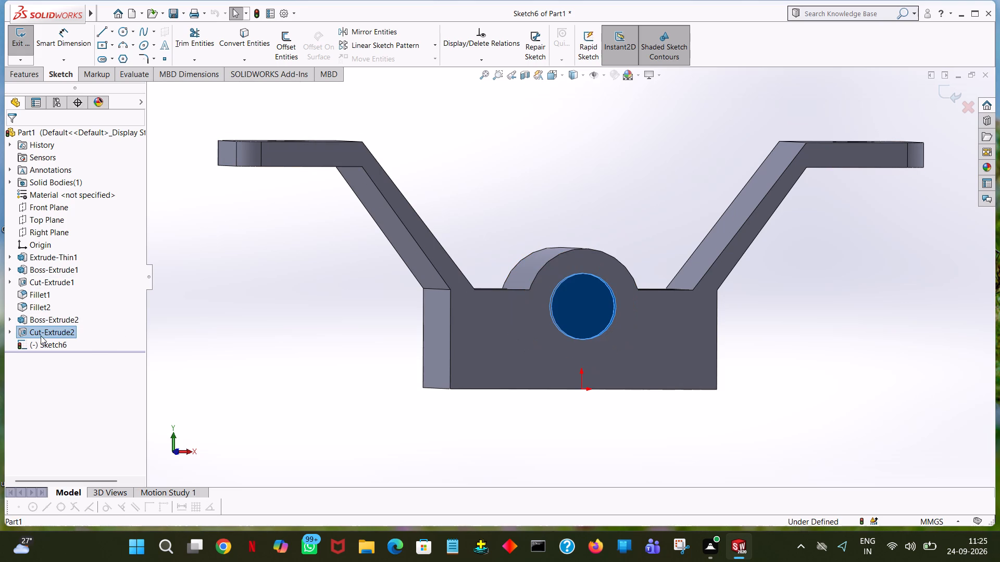
click(41, 333)
click(45, 341)
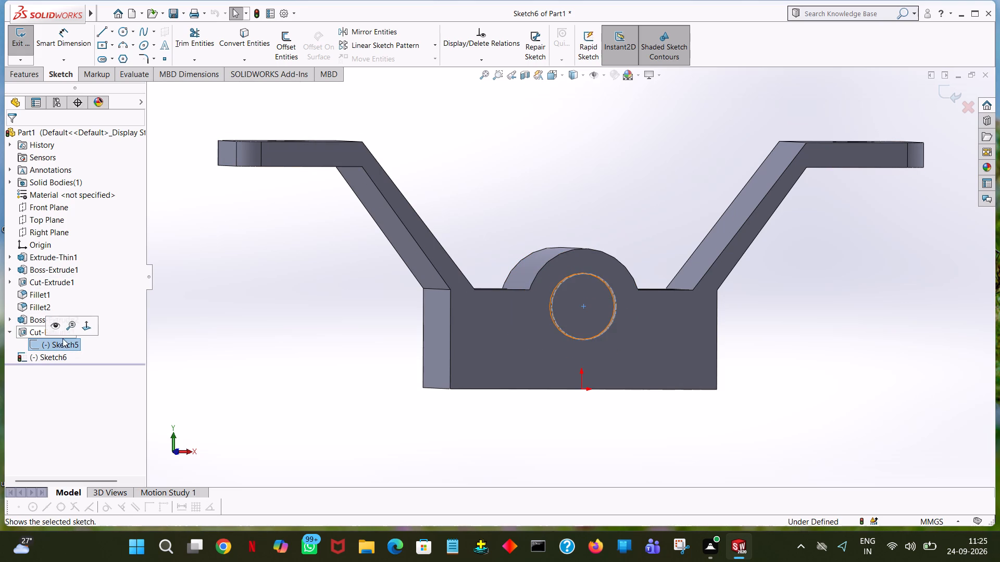
click(59, 341)
right_click(59, 341)
click(165, 254)
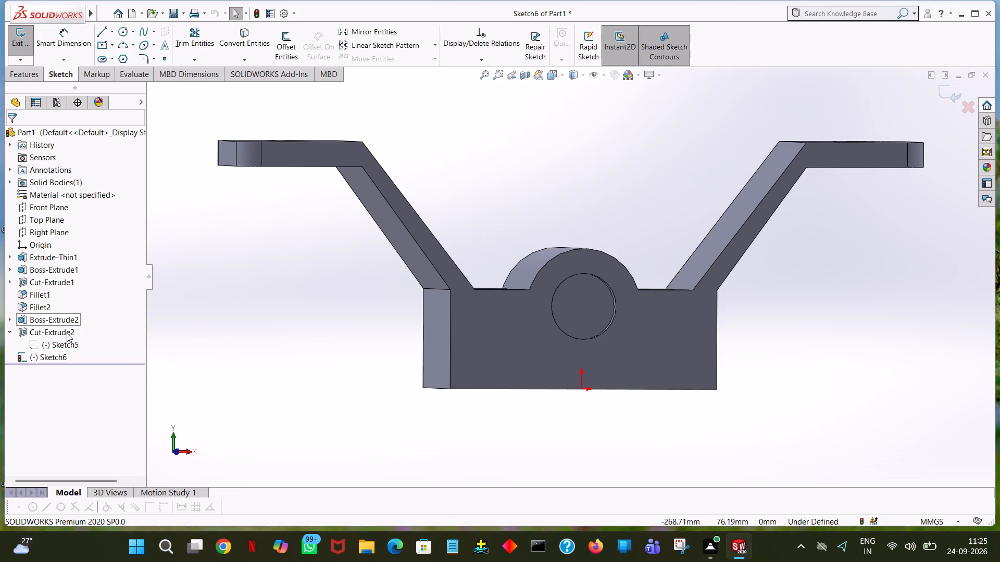
click(64, 337)
double_click(61, 339)
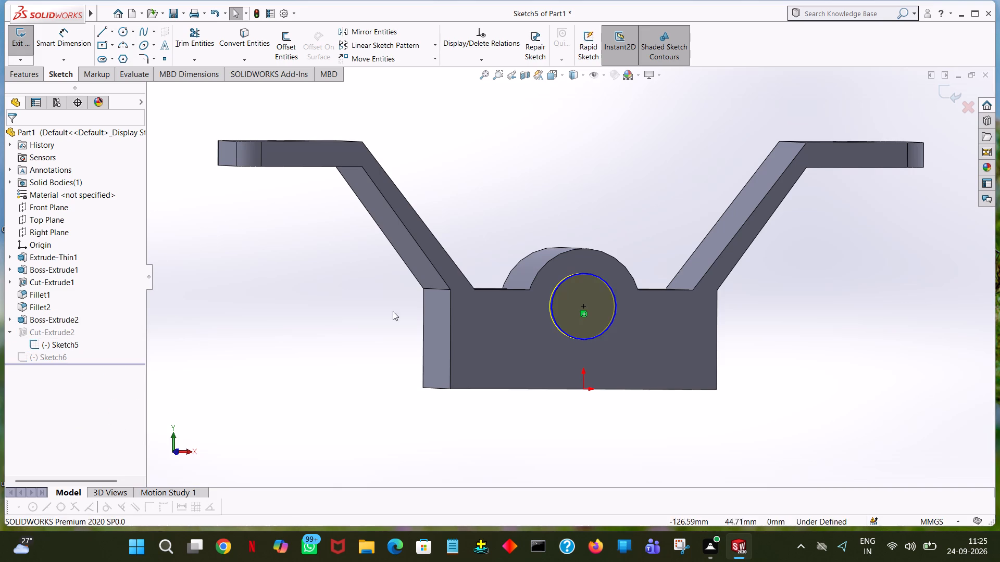
middle_drag(624, 187, 605, 178)
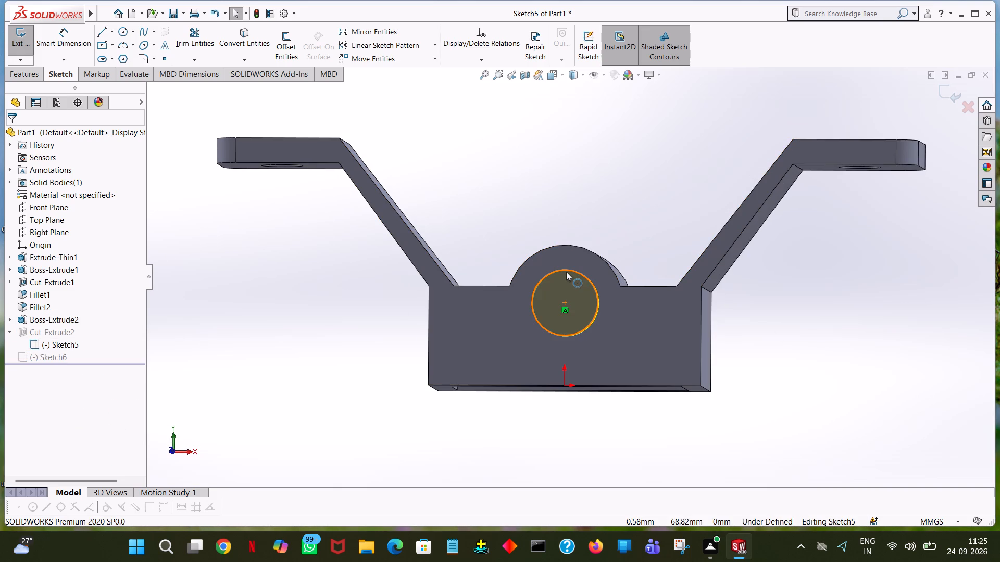
click(566, 272)
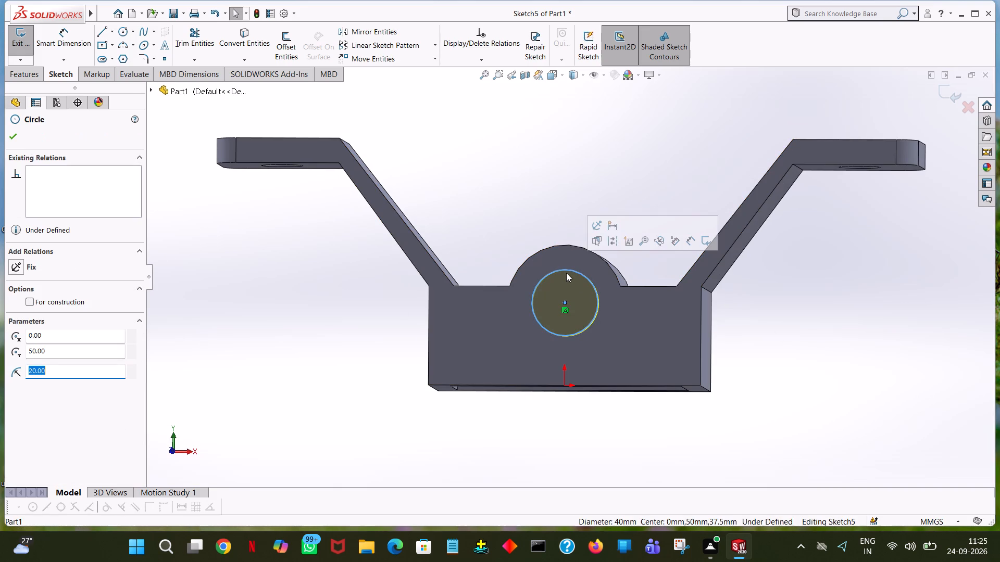
text(25)
key(Return)
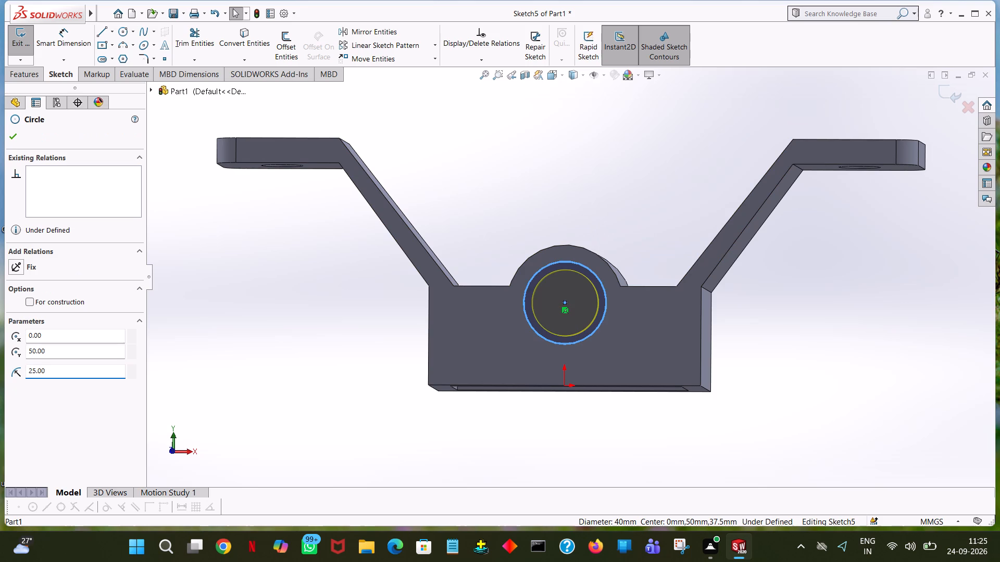
click(589, 187)
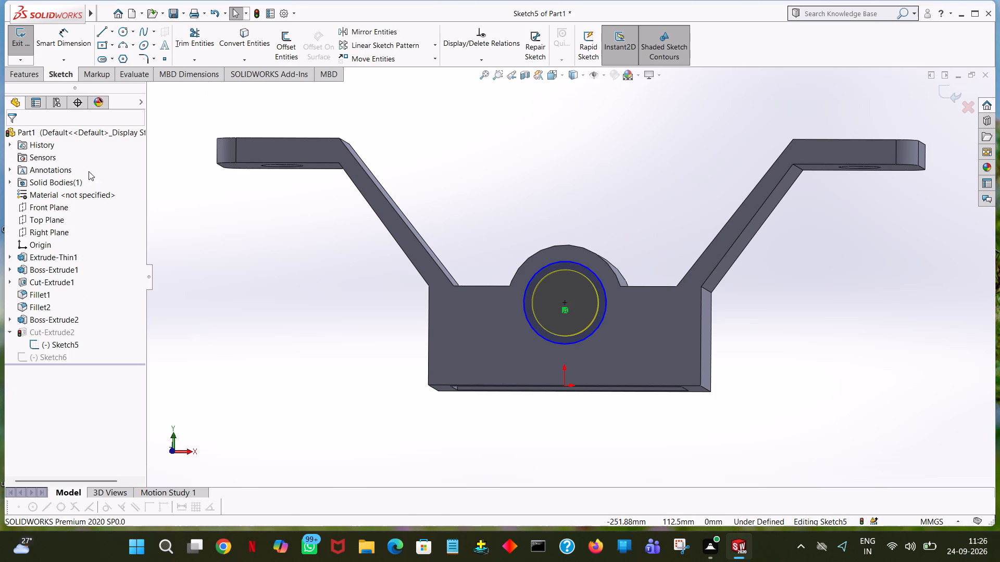
click(22, 72)
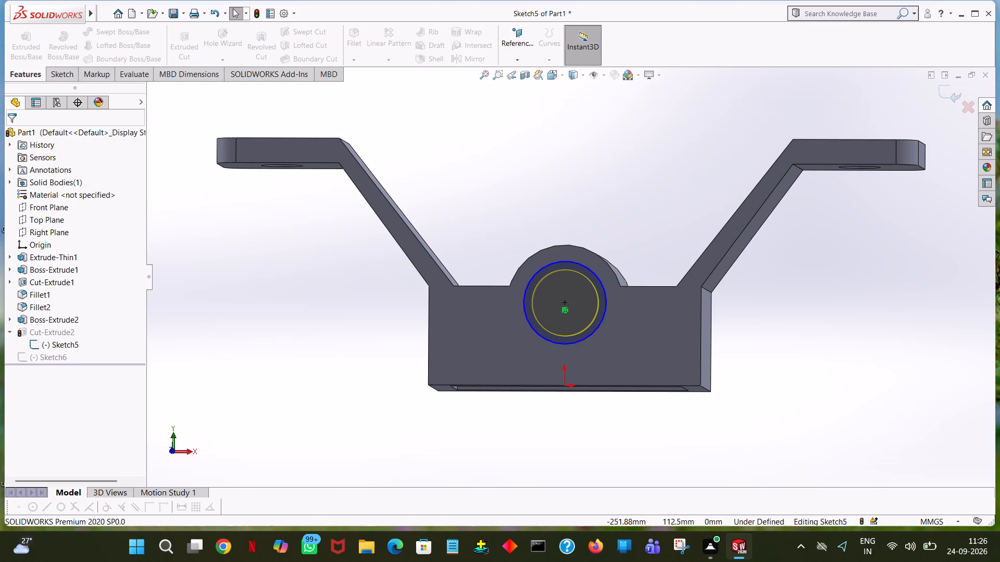
click(56, 74)
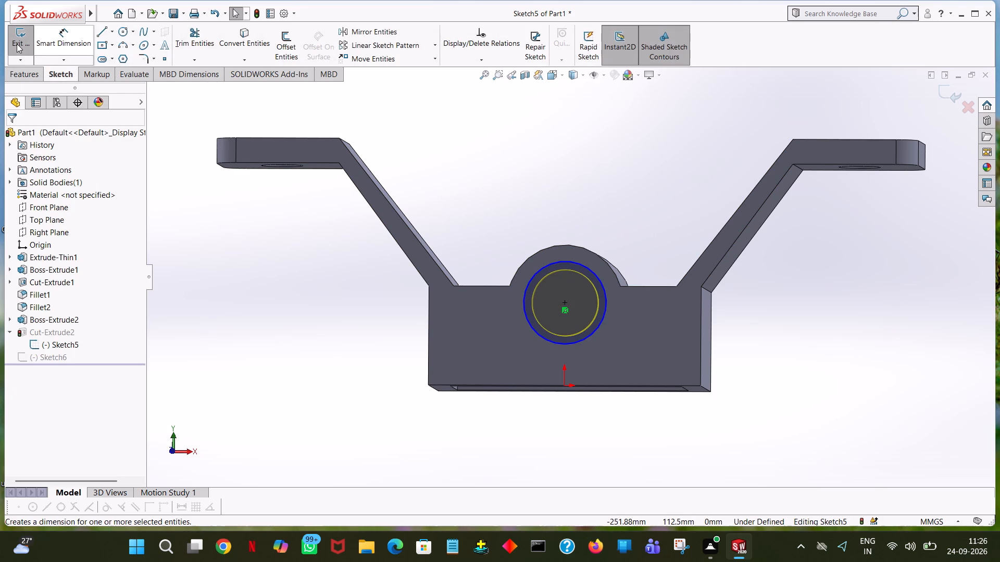
click(17, 44)
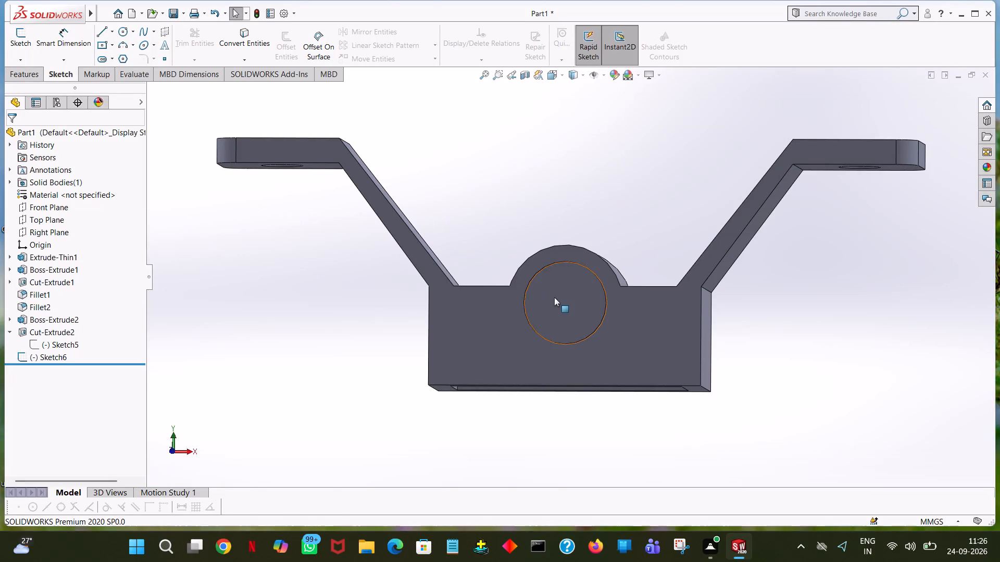
Sketch a circle of radius 20 mm on the recess floor, concentric with the recess.
click(126, 31)
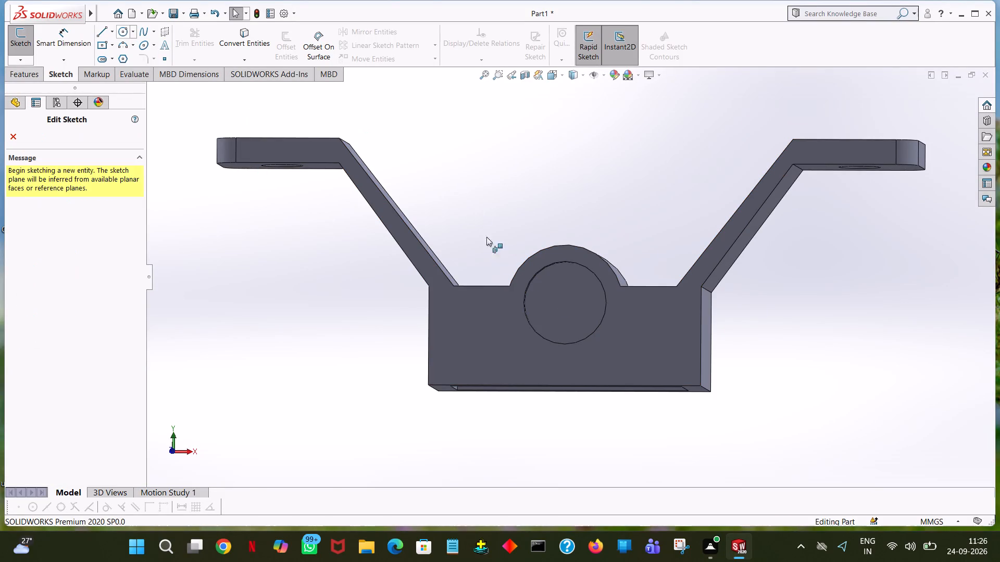
click(540, 300)
right_click(373, 231)
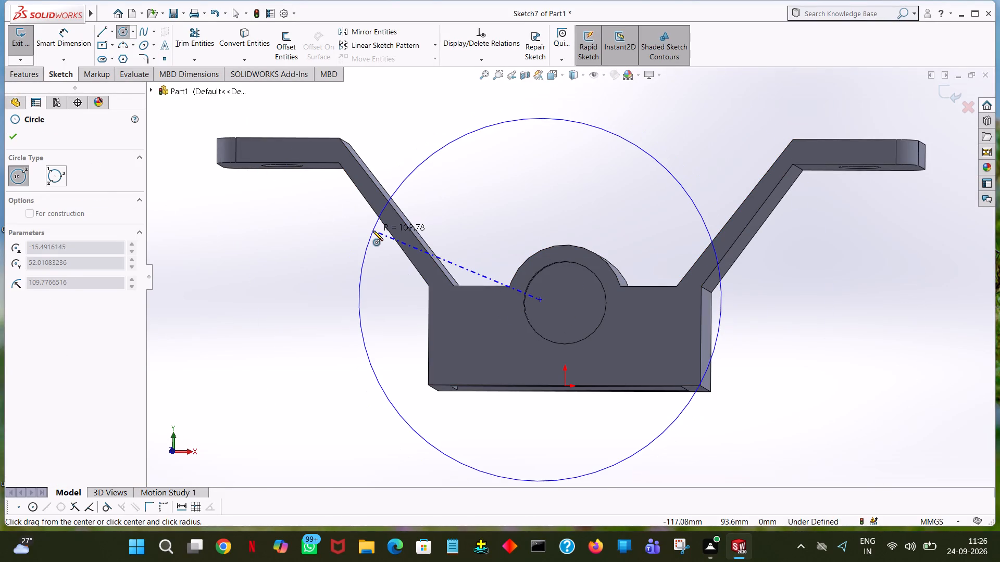
click(408, 237)
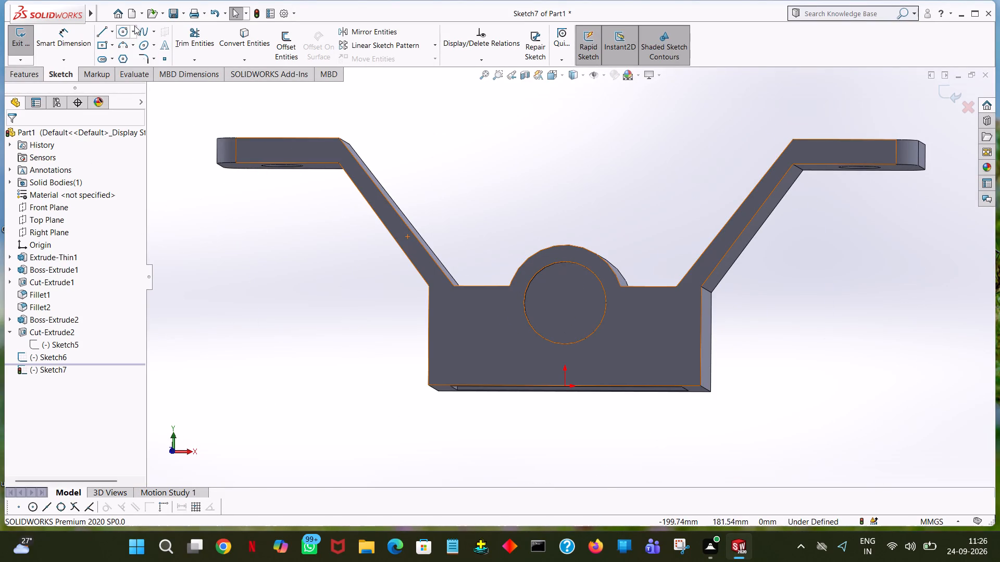
click(125, 31)
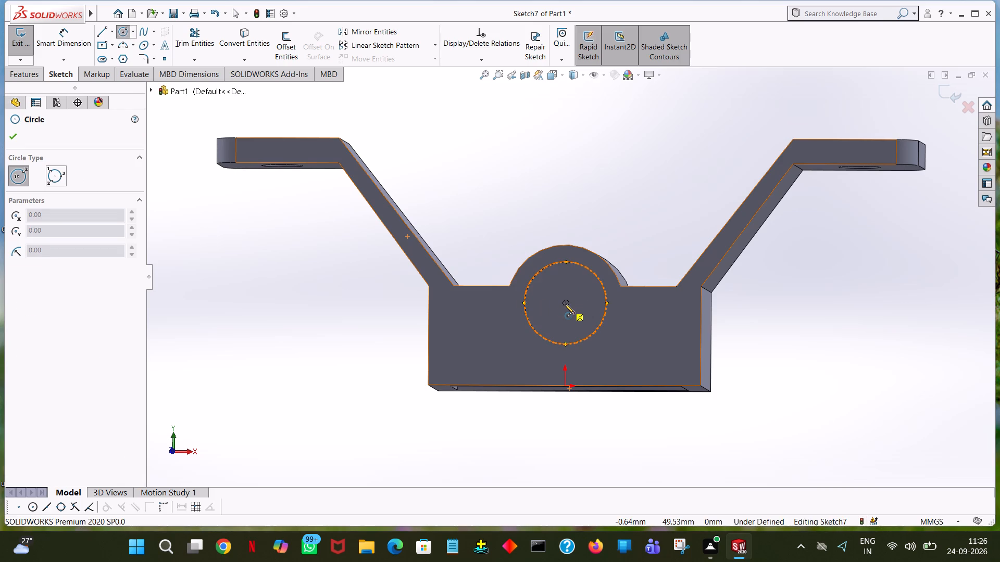
click(566, 303)
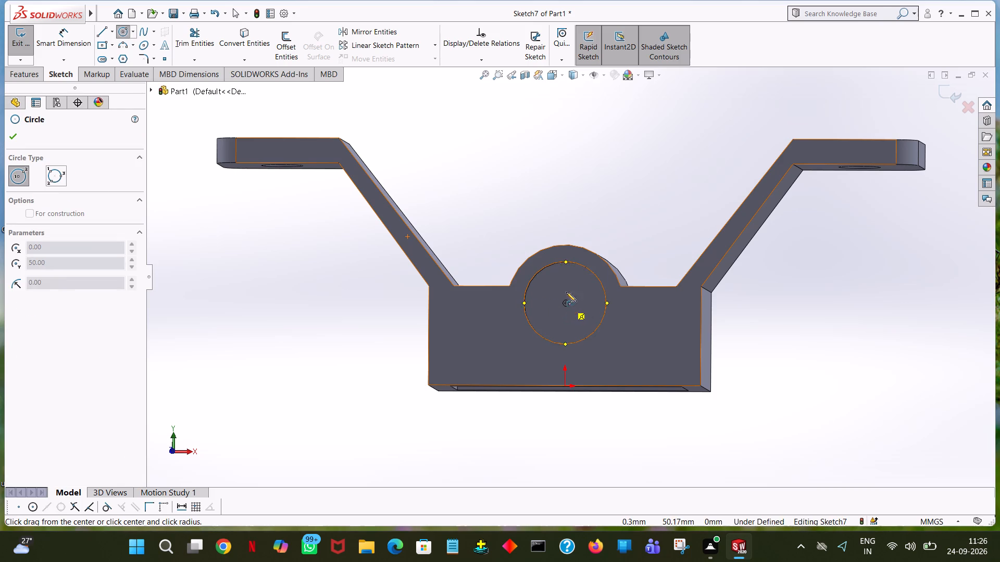
click(572, 271)
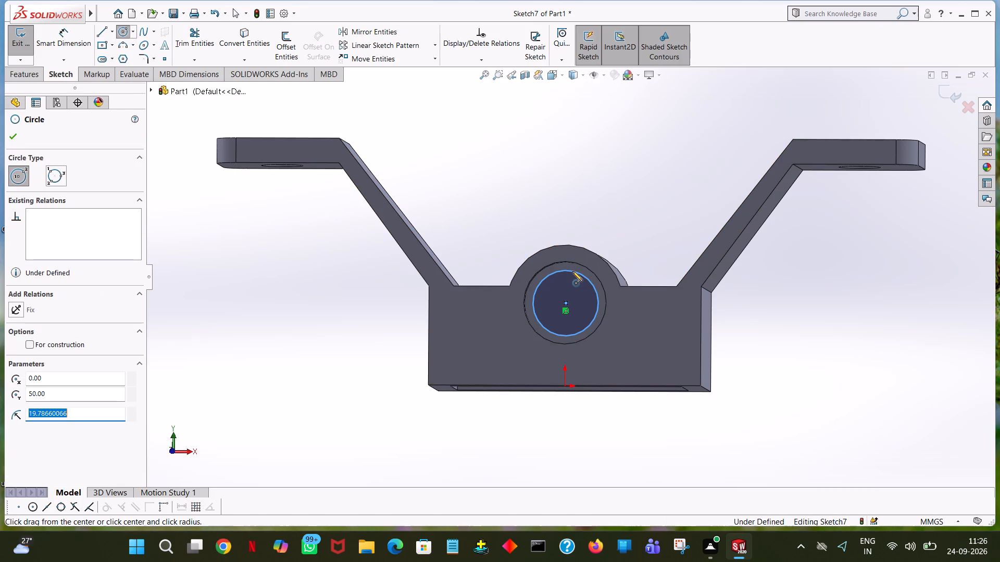
text(20)
key(Return)
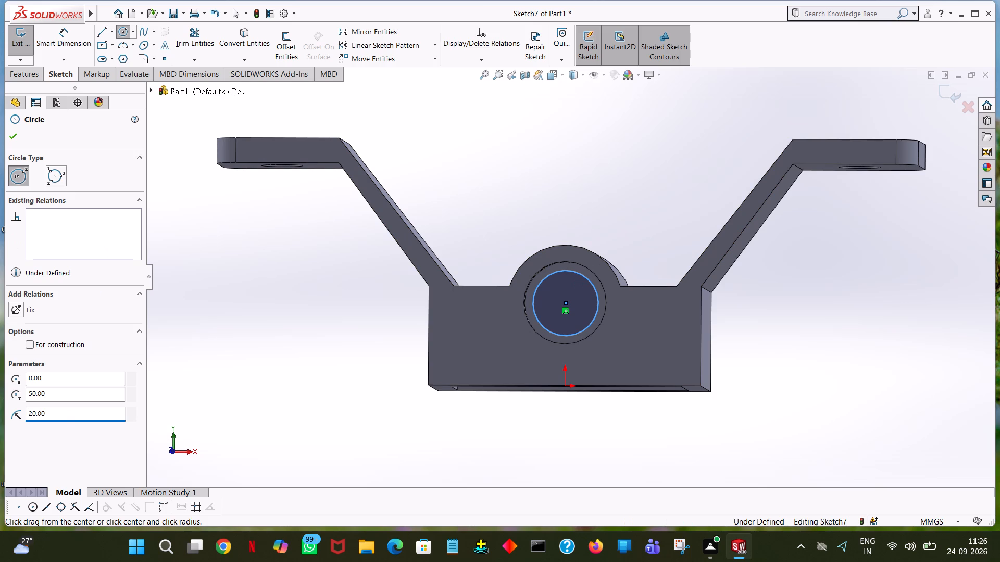
Cut-extrude the 20 mm radius circle from the recess floor as a blind cut about 109 mm deep, right through the boss.
click(633, 203)
right_click(633, 203)
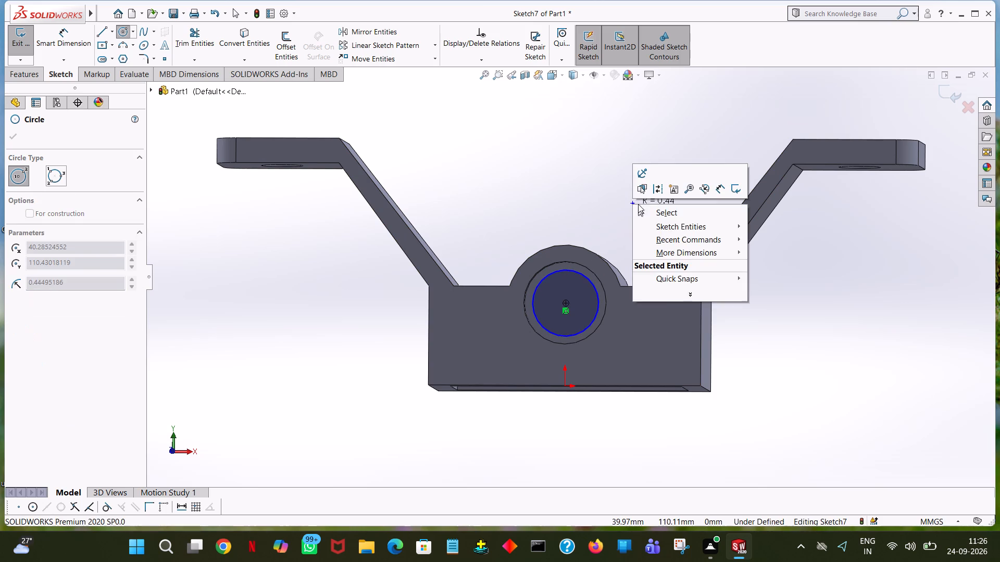
click(653, 211)
click(648, 167)
middle_drag(648, 172, 599, 201)
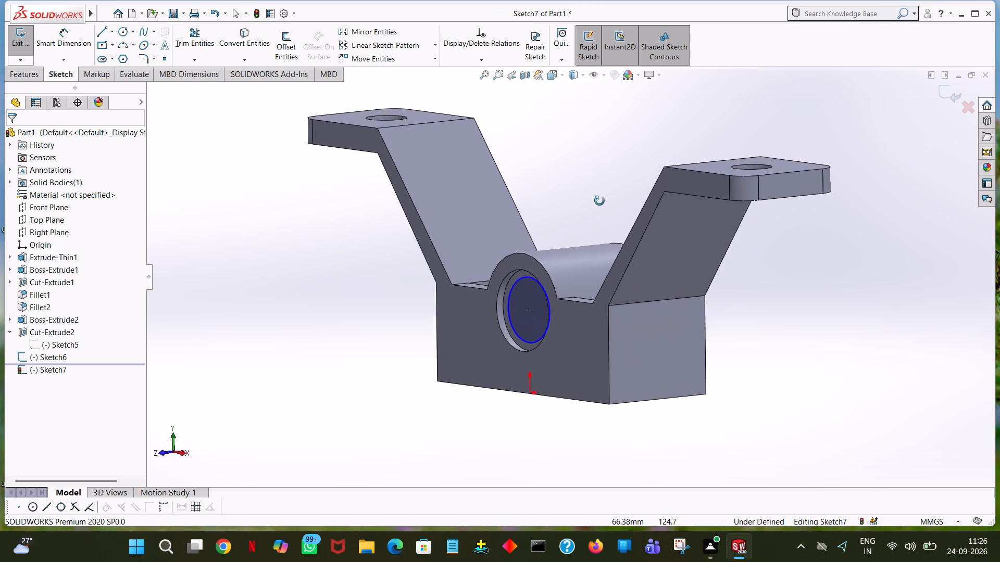
middle_drag(599, 201, 604, 218)
click(584, 216)
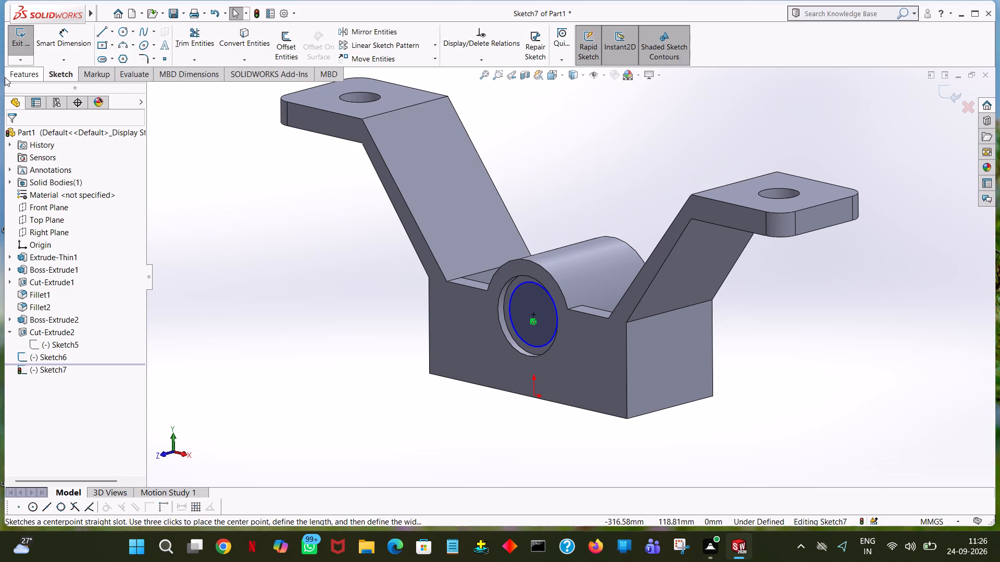
click(16, 78)
click(174, 42)
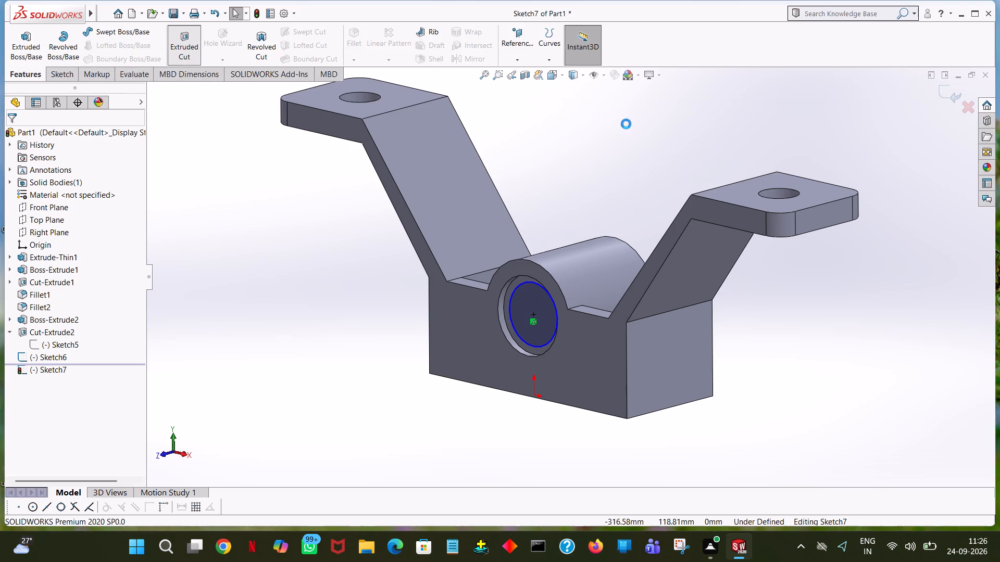
drag(551, 312, 601, 296)
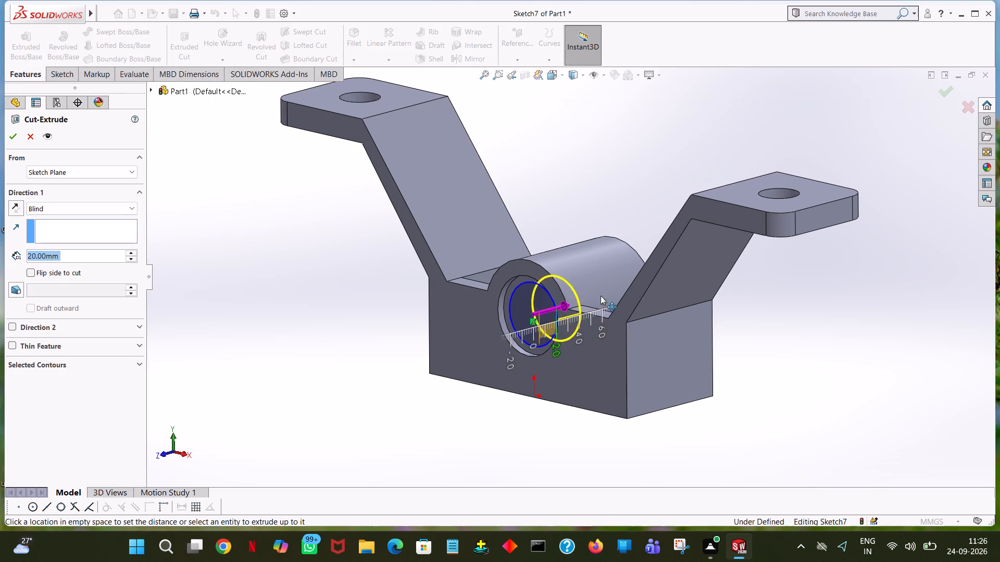
drag(601, 296, 658, 262)
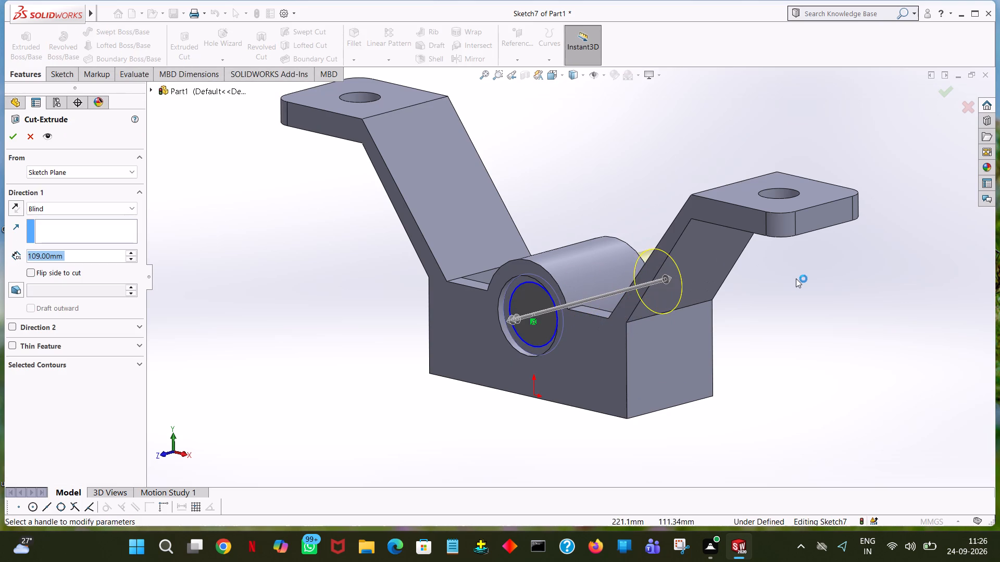
middle_drag(794, 279, 649, 338)
middle_click(664, 341)
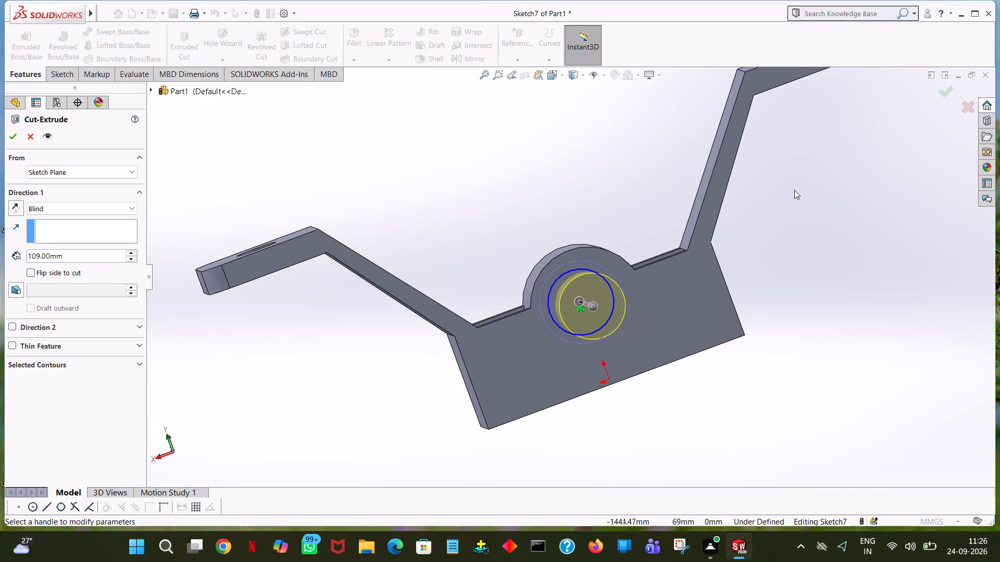
click(795, 190)
click(13, 137)
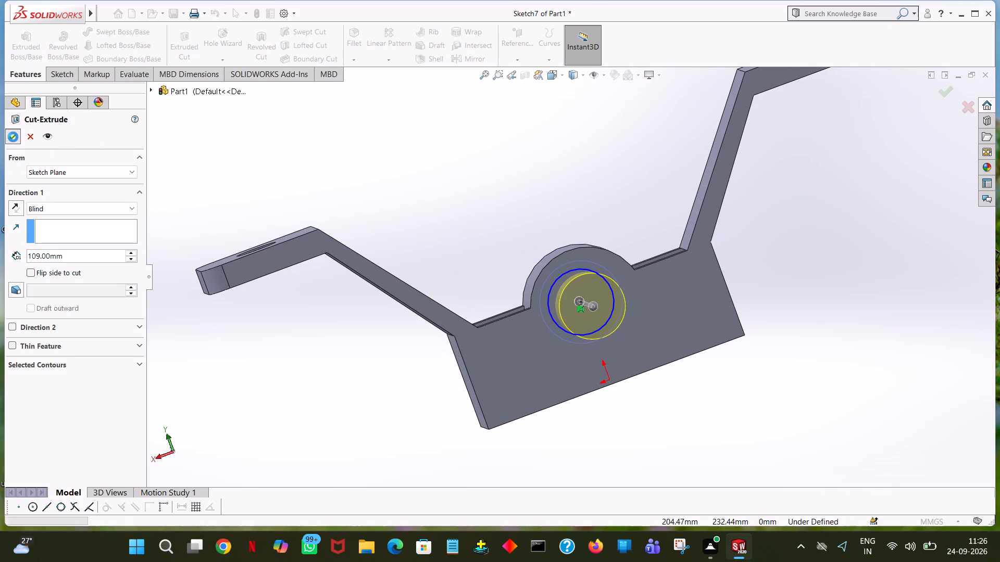
click(423, 137)
Sketch a circle of radius 25 mm on the bracket's opposite face, concentric with the through bore.
middle_drag(447, 156, 433, 159)
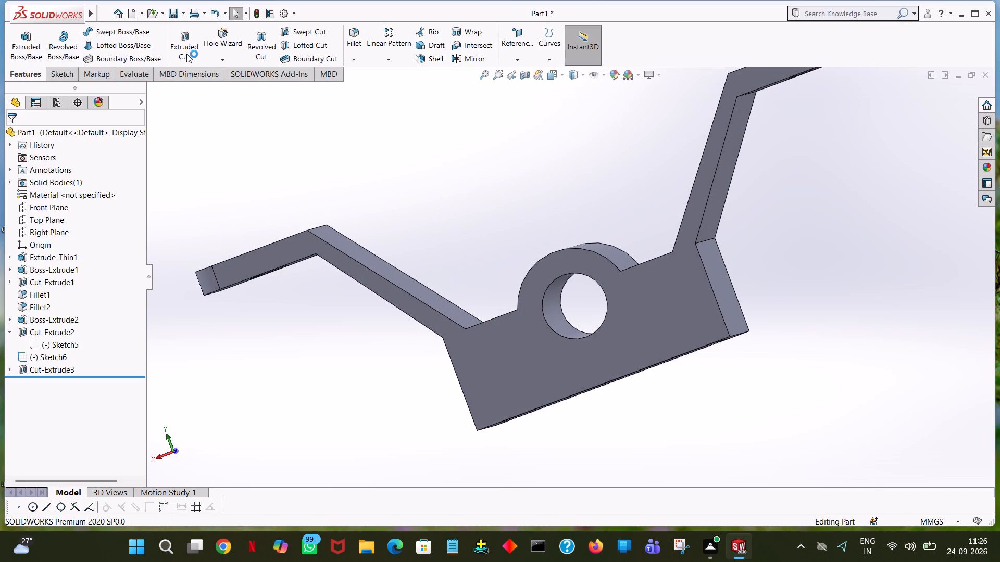
click(186, 54)
click(602, 277)
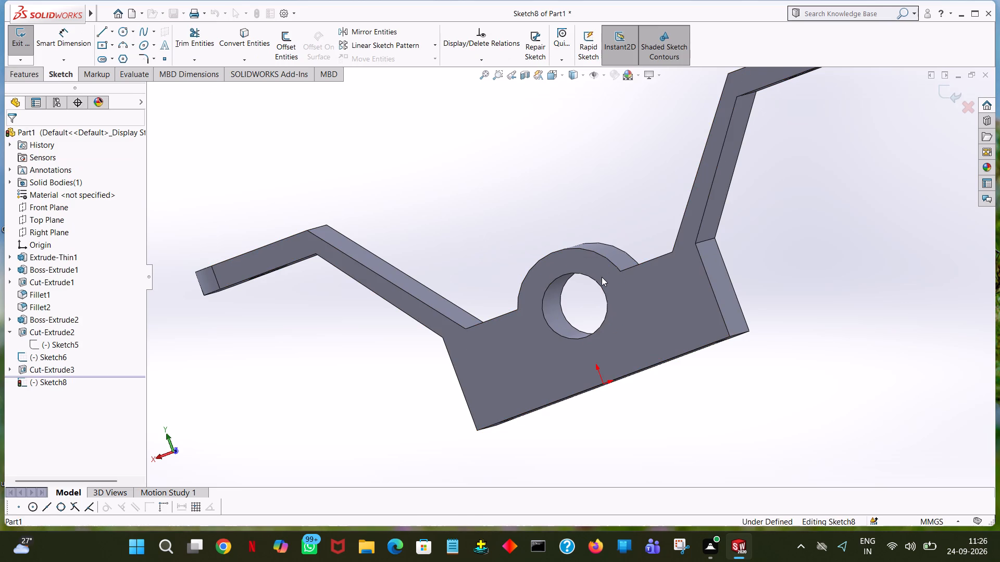
click(120, 33)
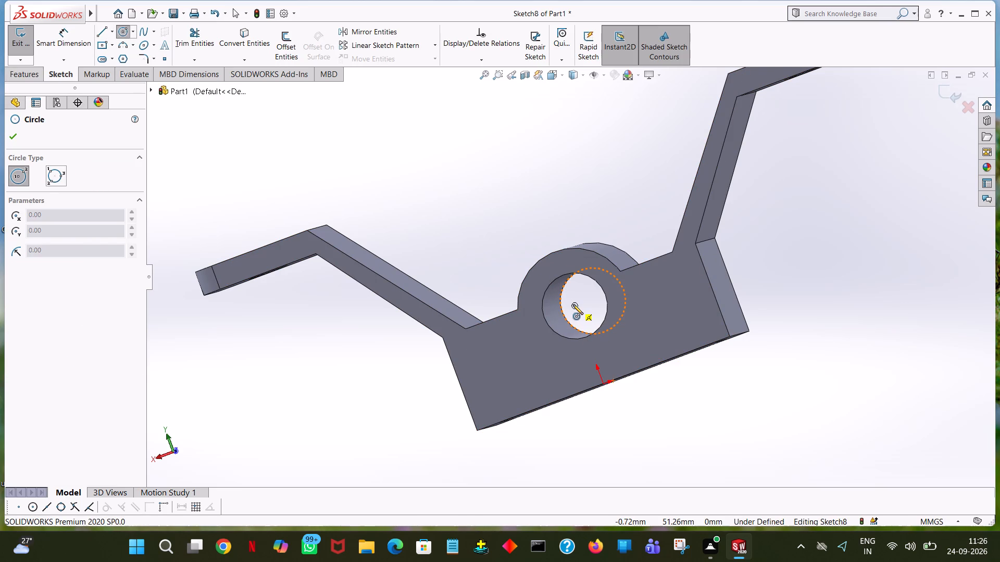
click(573, 304)
click(569, 264)
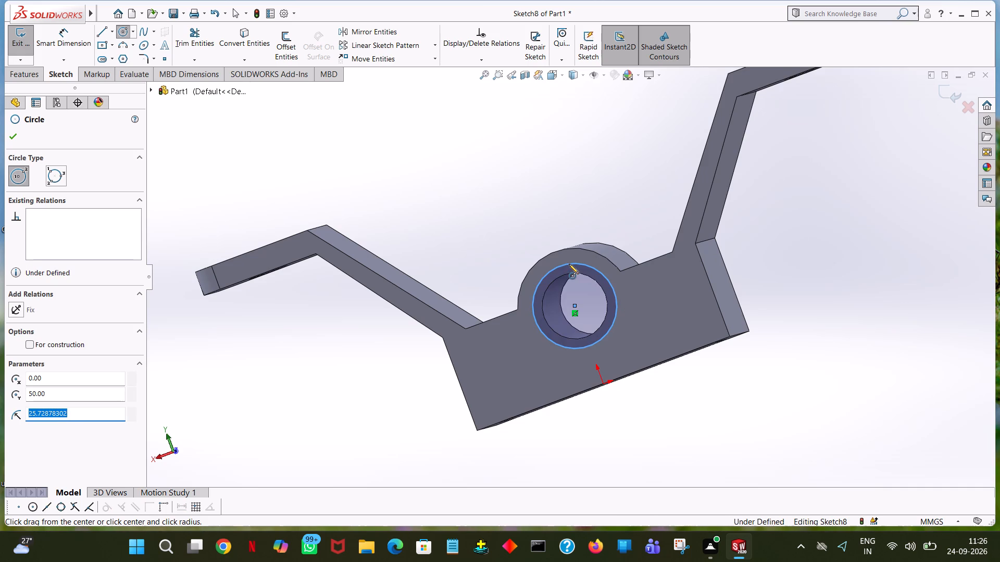
text(25)
key(Return)
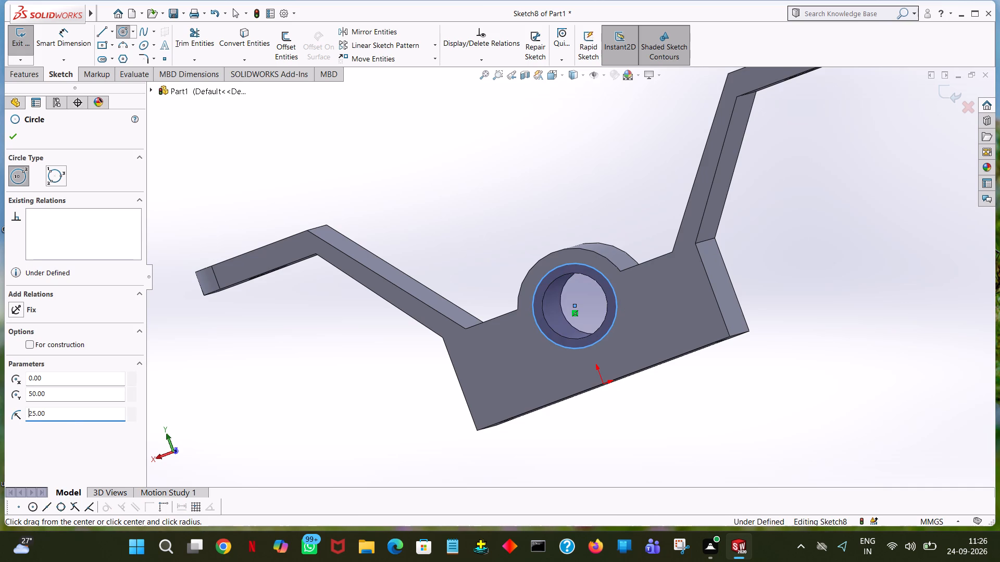
click(14, 140)
Cut-extrude the 25 mm radius circle 5 mm deep to form a matching recess around the bore.
click(22, 72)
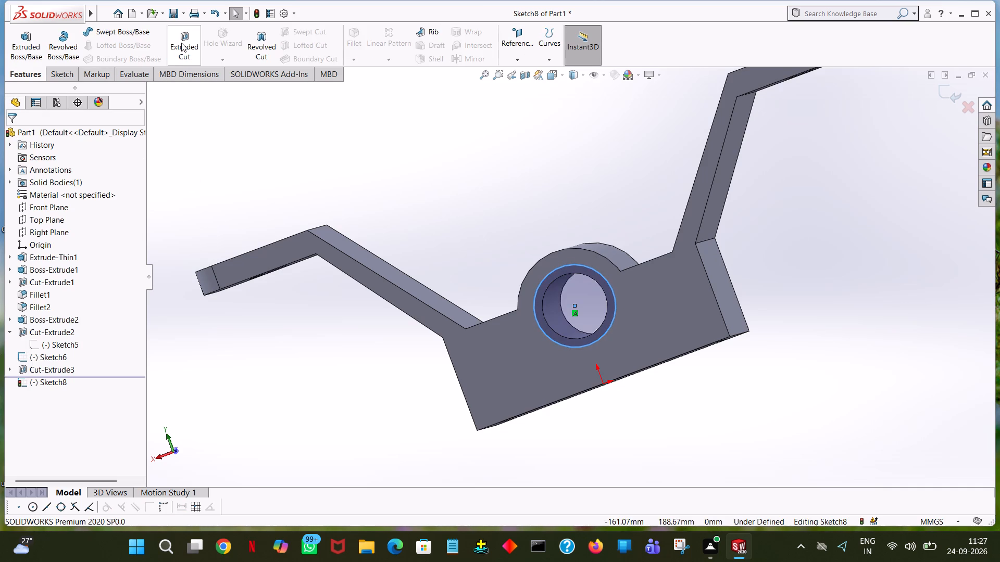
click(183, 43)
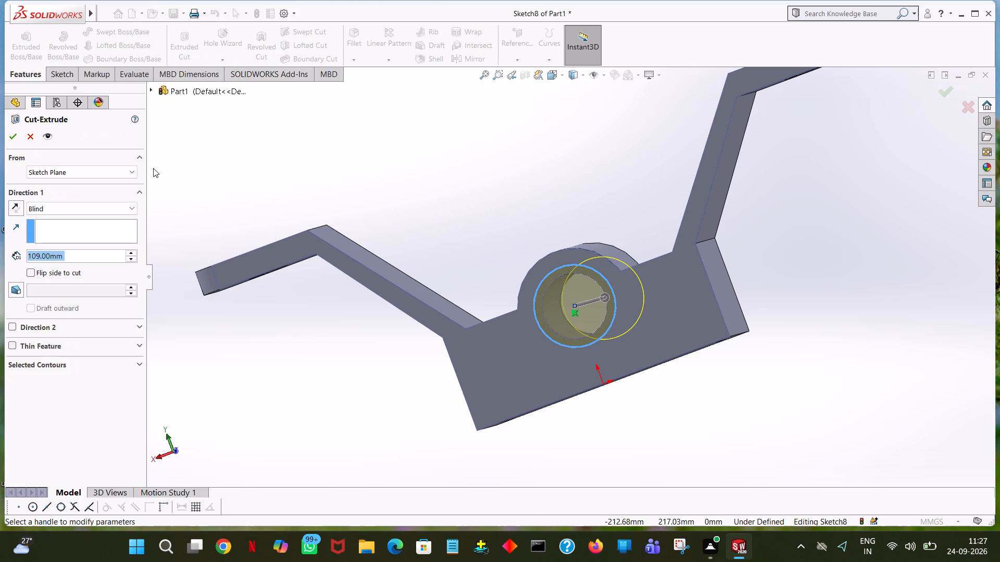
key(5)
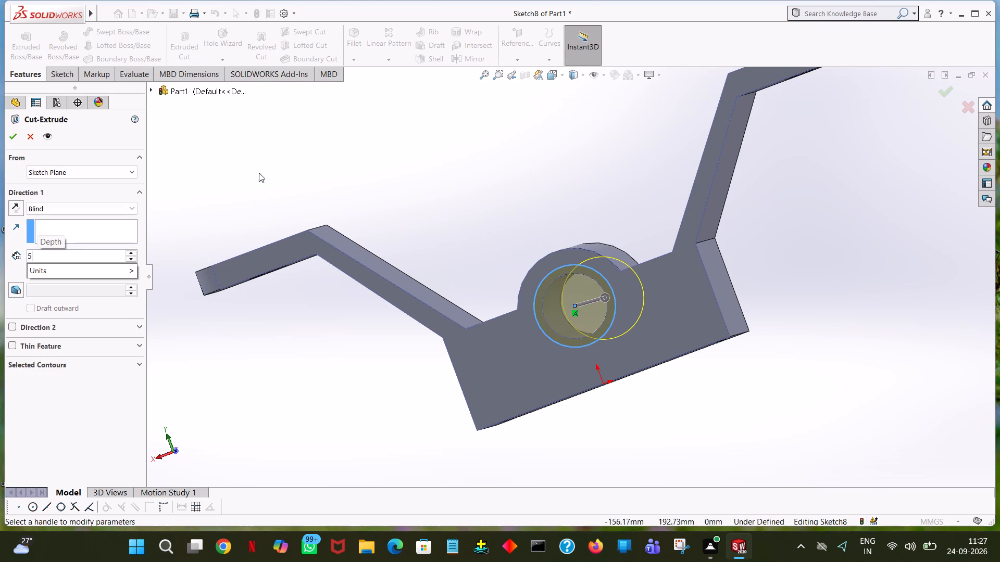
click(379, 172)
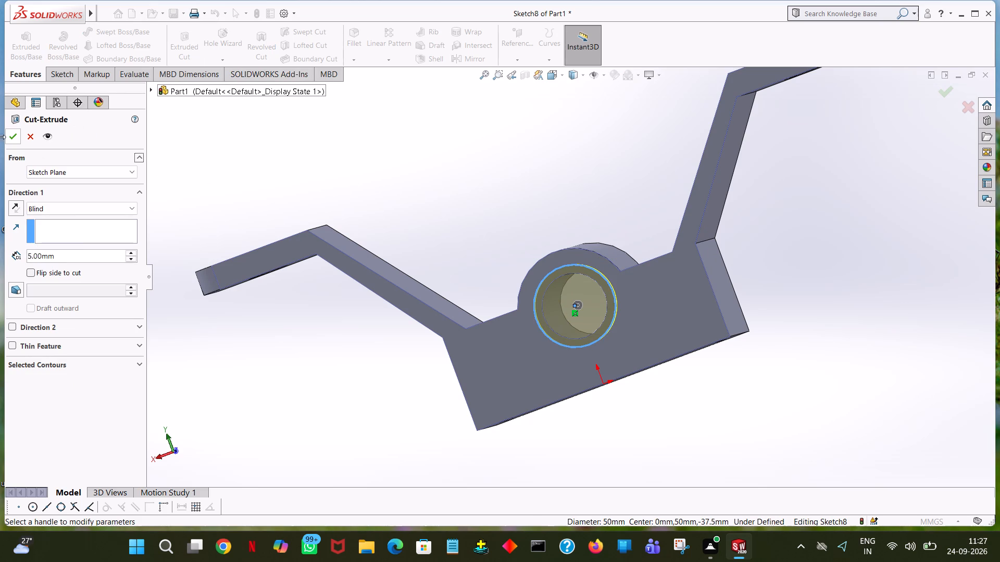
click(10, 136)
click(336, 157)
Examine the bore and recesses from several angles and check how the Top and Right planes lie relative to the bracket.
middle_drag(428, 165, 191, 319)
middle_click(191, 319)
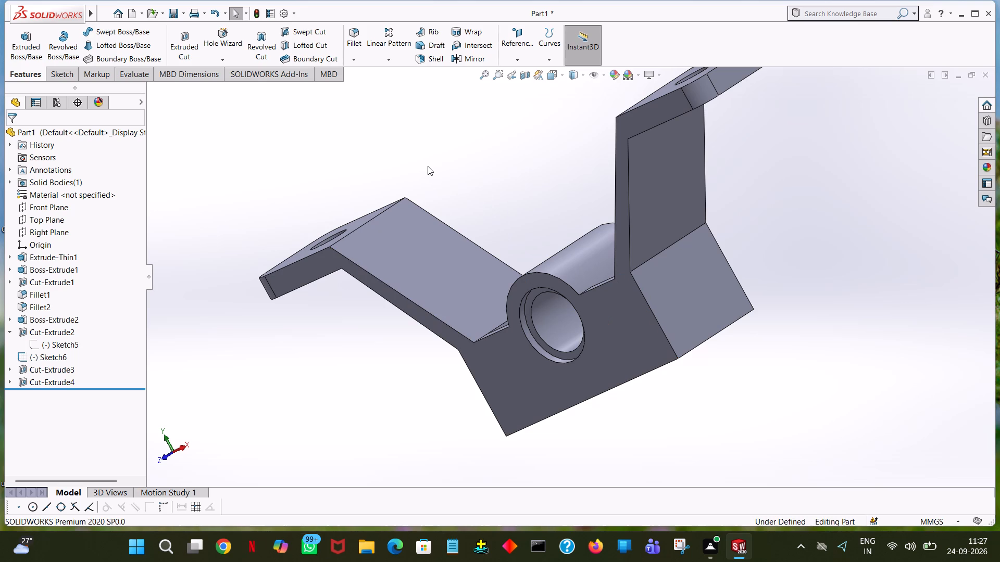
middle_drag(428, 166, 486, 158)
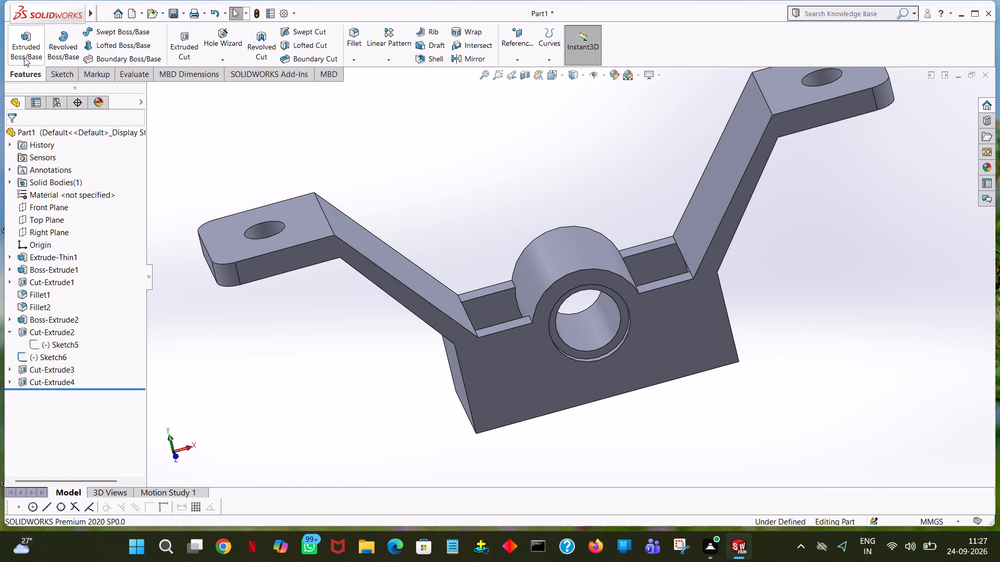
click(48, 216)
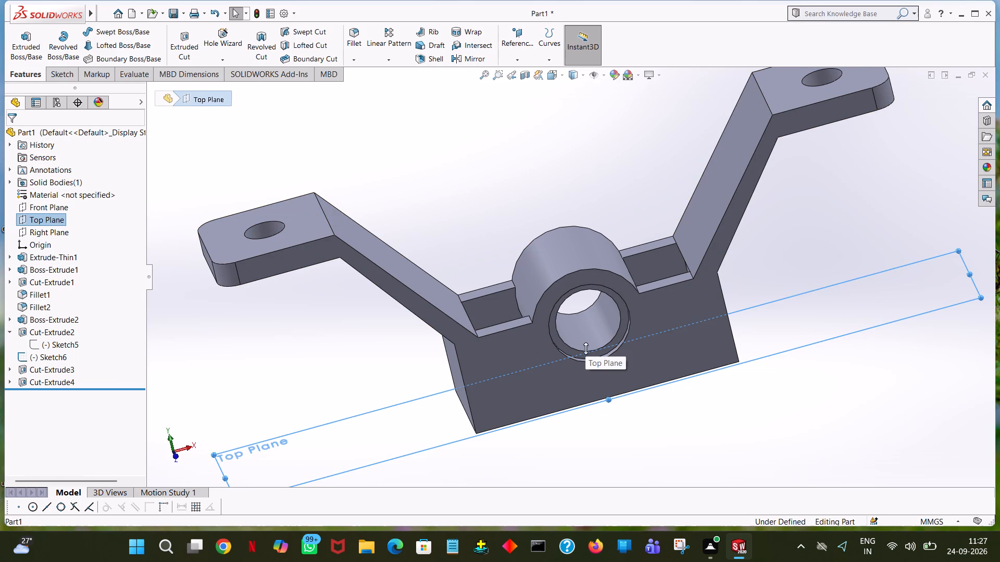
drag(585, 348, 543, 81)
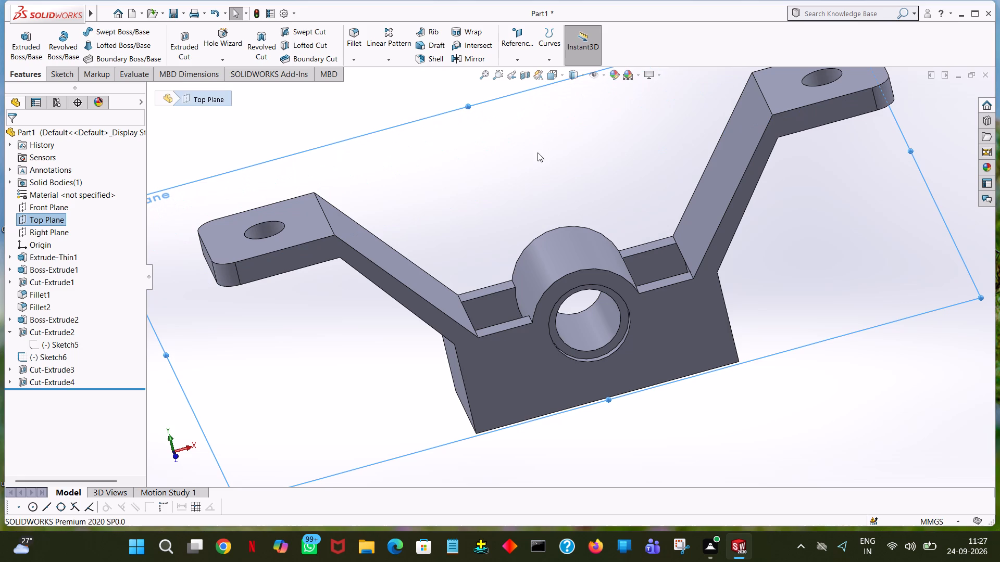
middle_drag(541, 156, 601, 127)
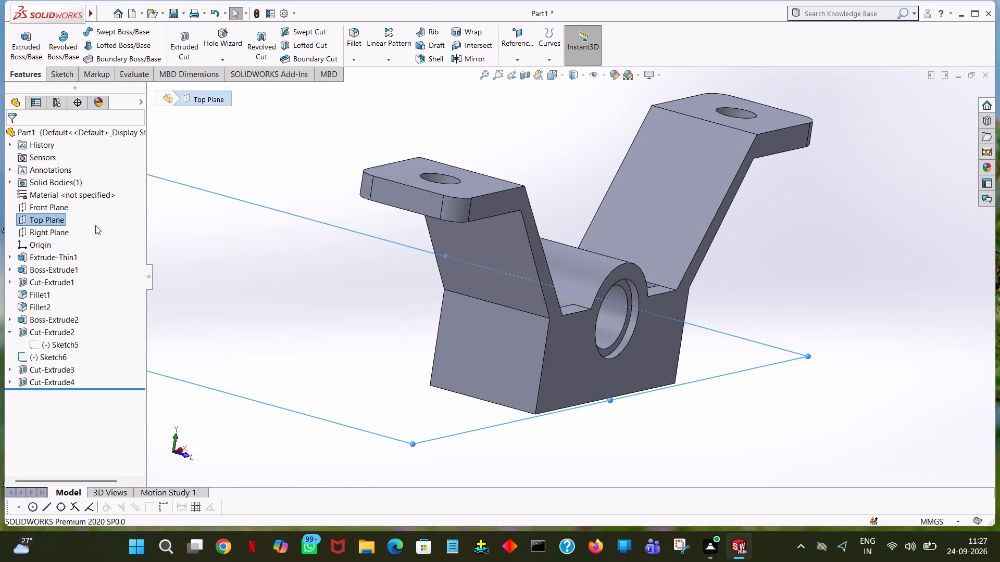
click(66, 232)
middle_drag(133, 289, 148, 302)
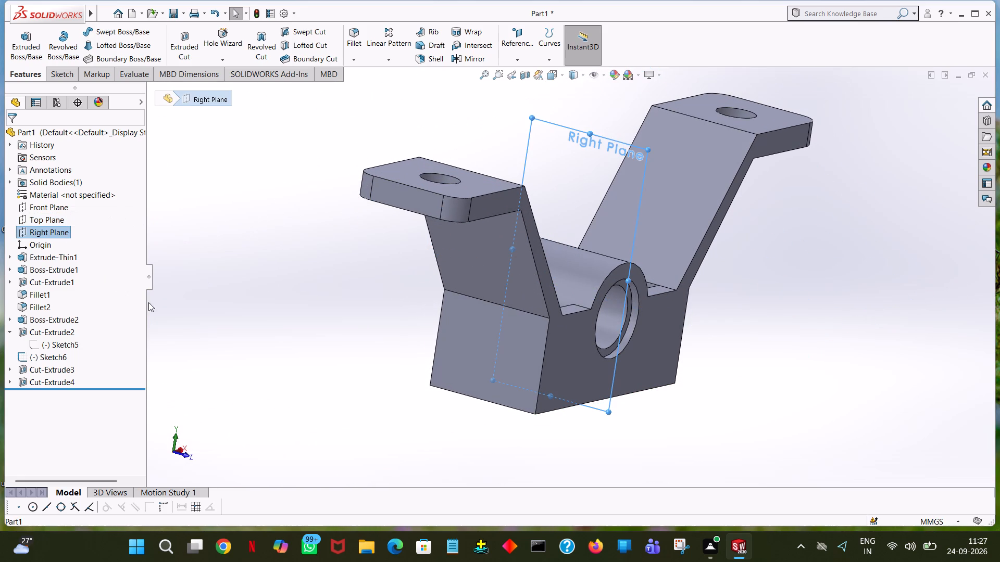
middle_drag(148, 302, 179, 315)
middle_drag(316, 303, 346, 334)
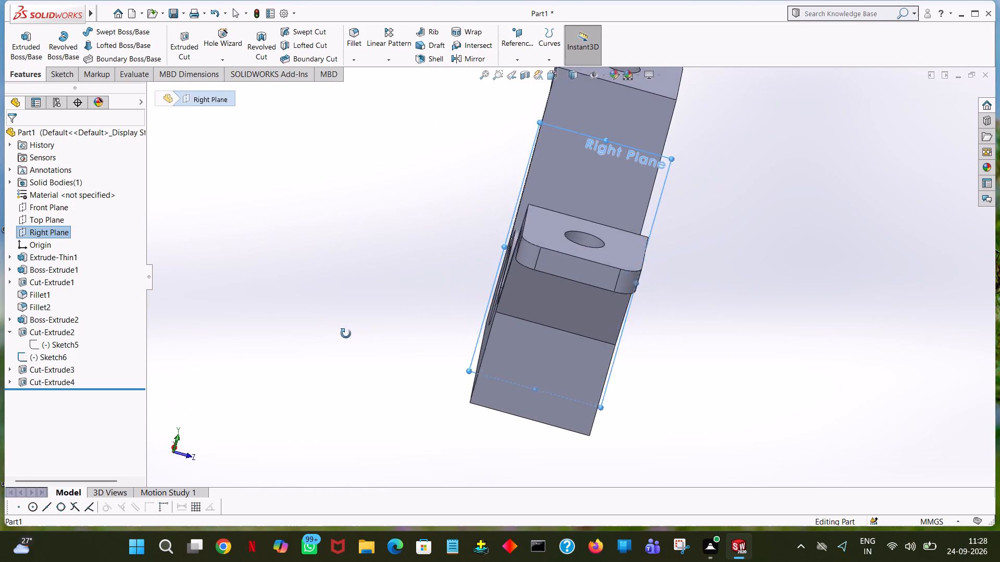
middle_drag(346, 334, 322, 310)
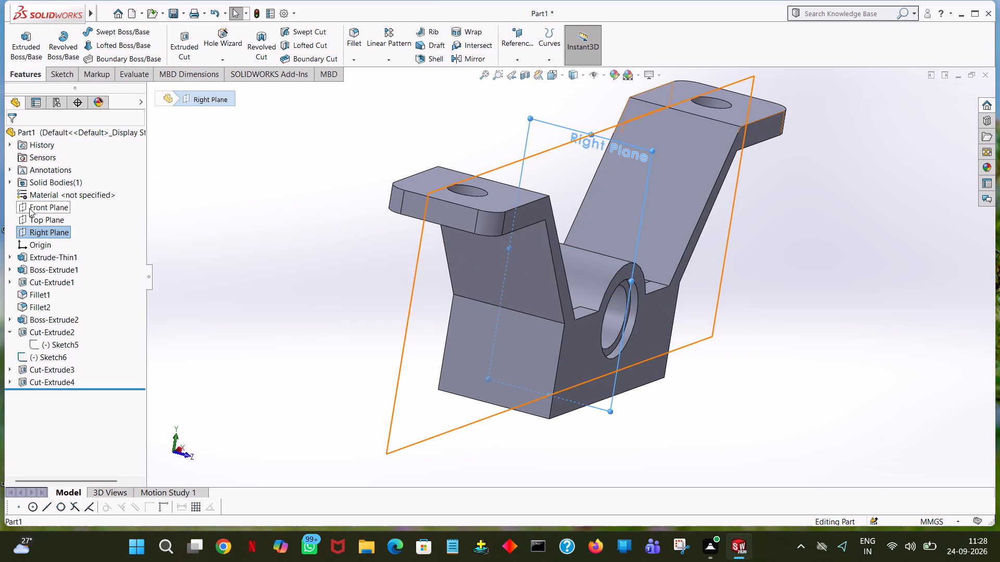
Create a reference plane offset 25 mm from the Front Plane.
click(35, 208)
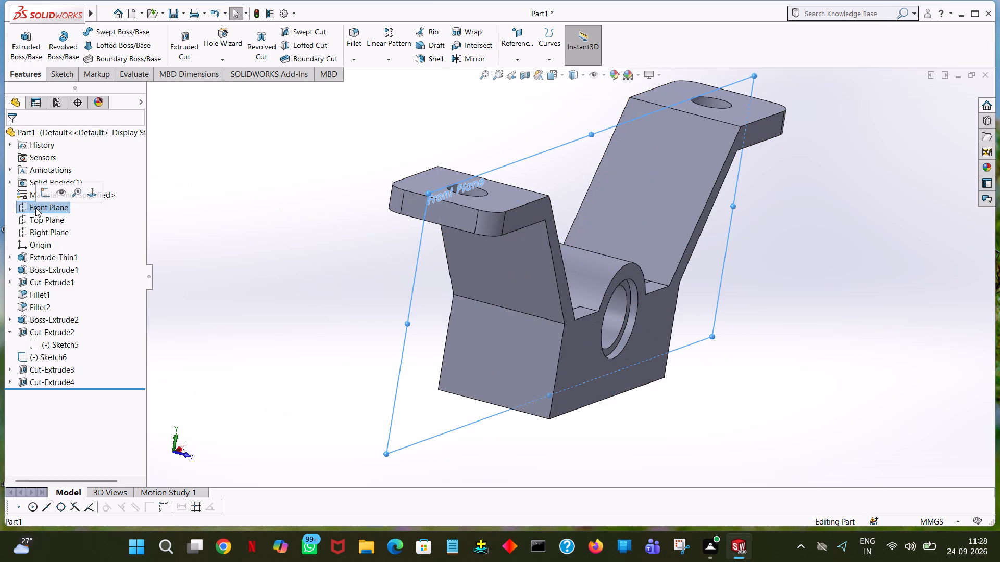
middle_drag(293, 313, 281, 309)
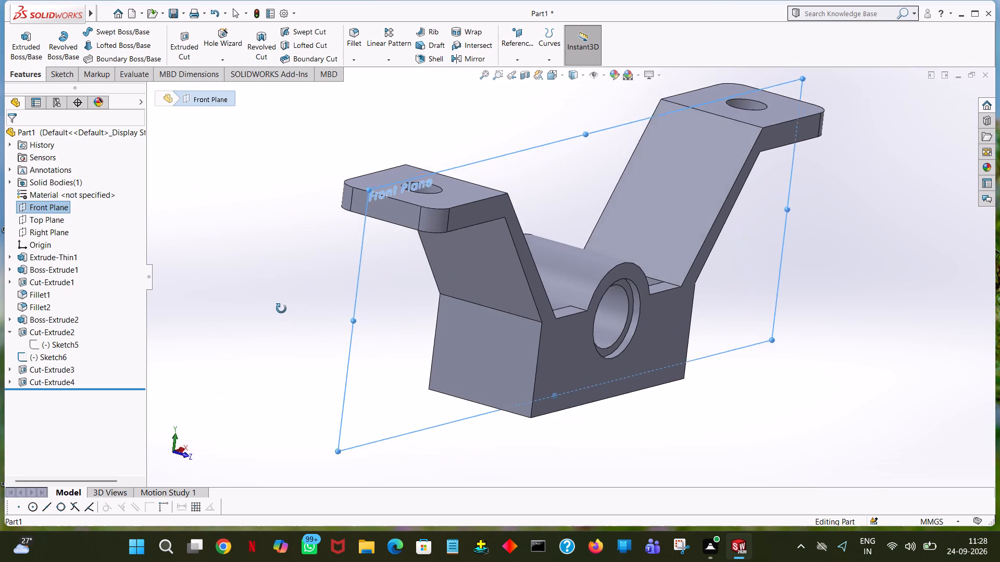
middle_drag(281, 309, 312, 323)
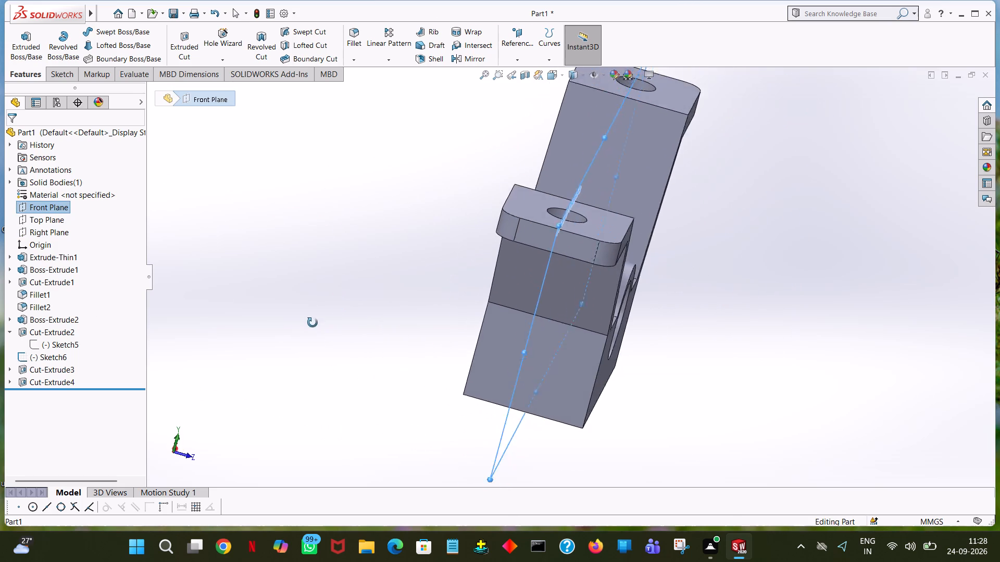
middle_drag(312, 323, 273, 296)
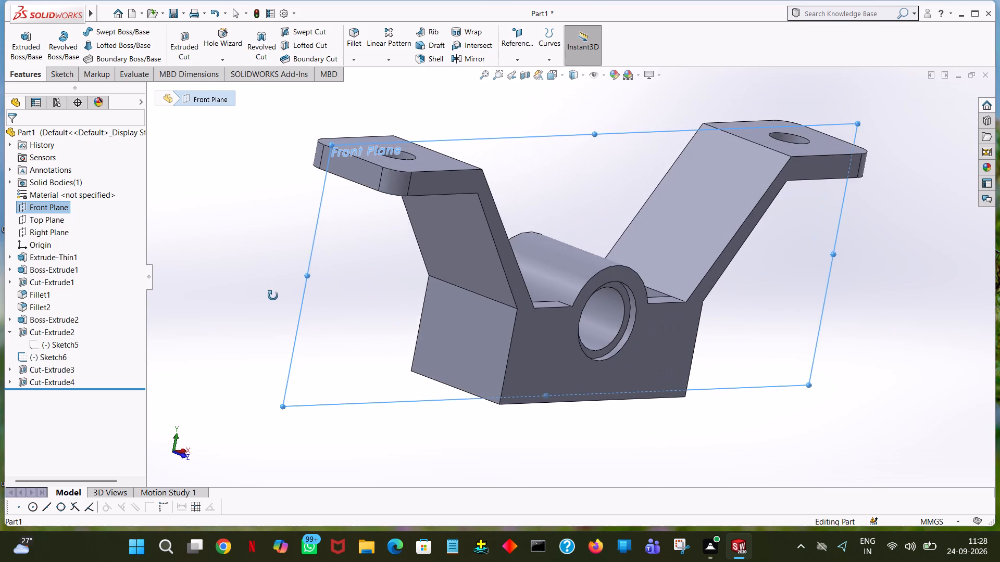
middle_drag(273, 296, 302, 318)
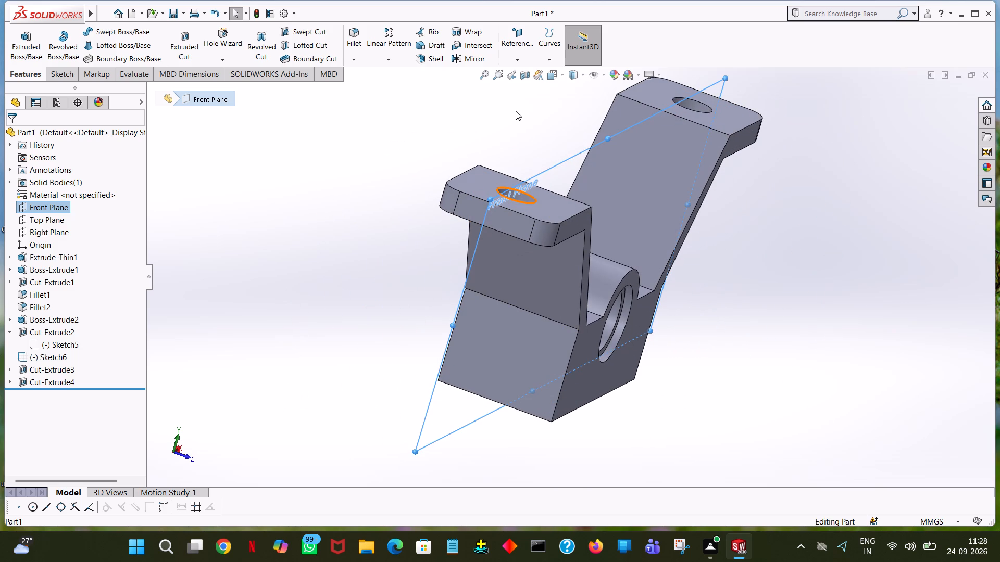
click(523, 63)
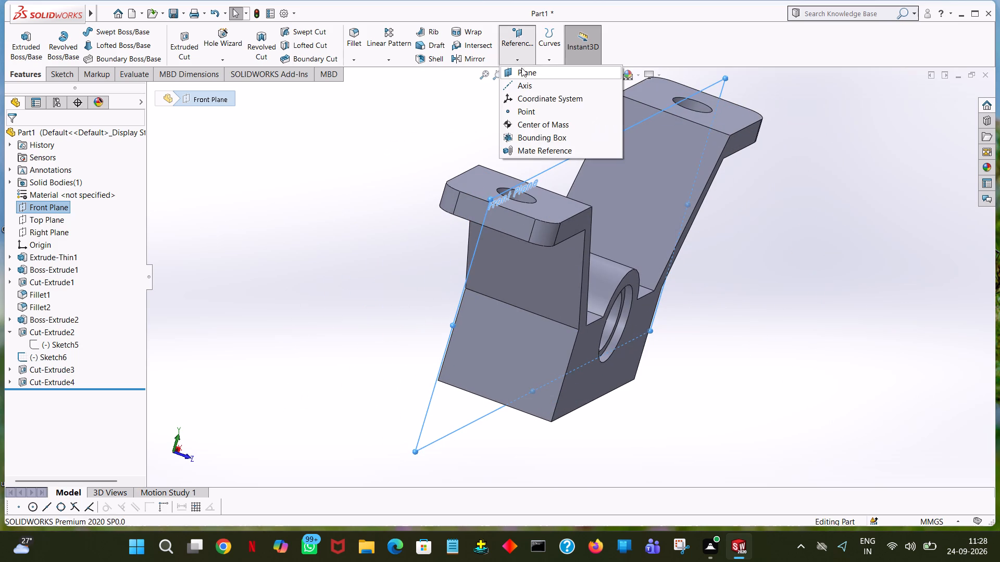
click(522, 72)
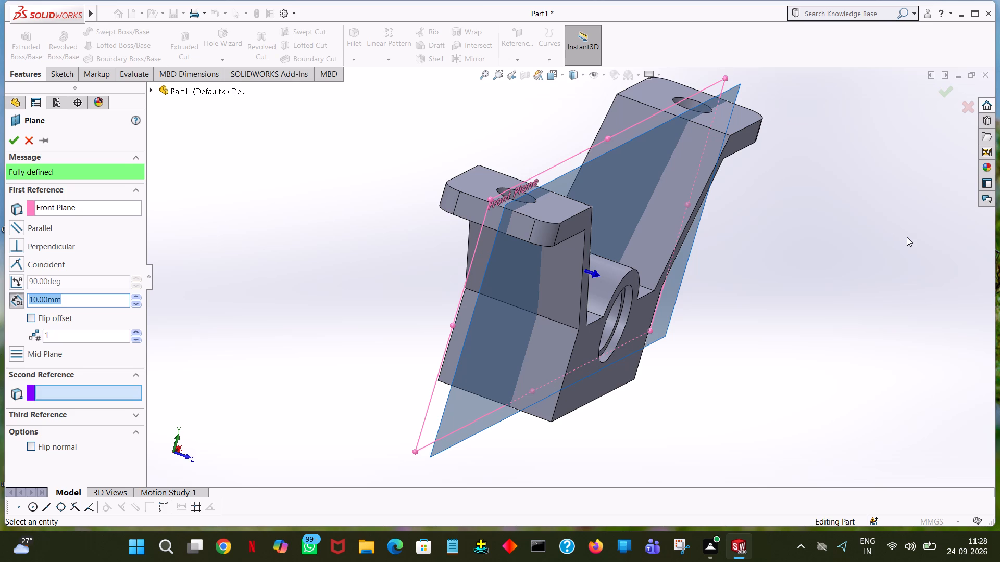
text(25)
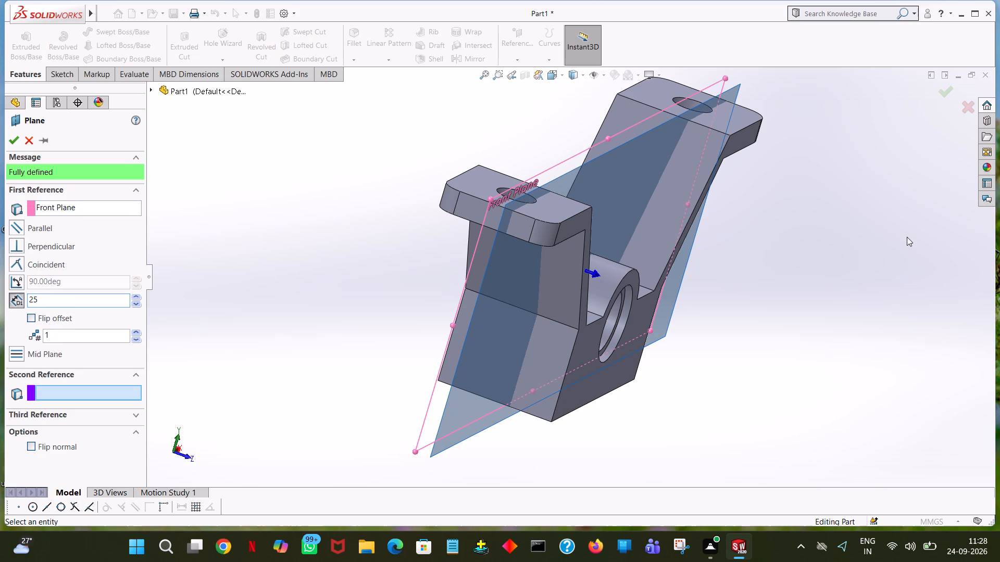
click(280, 201)
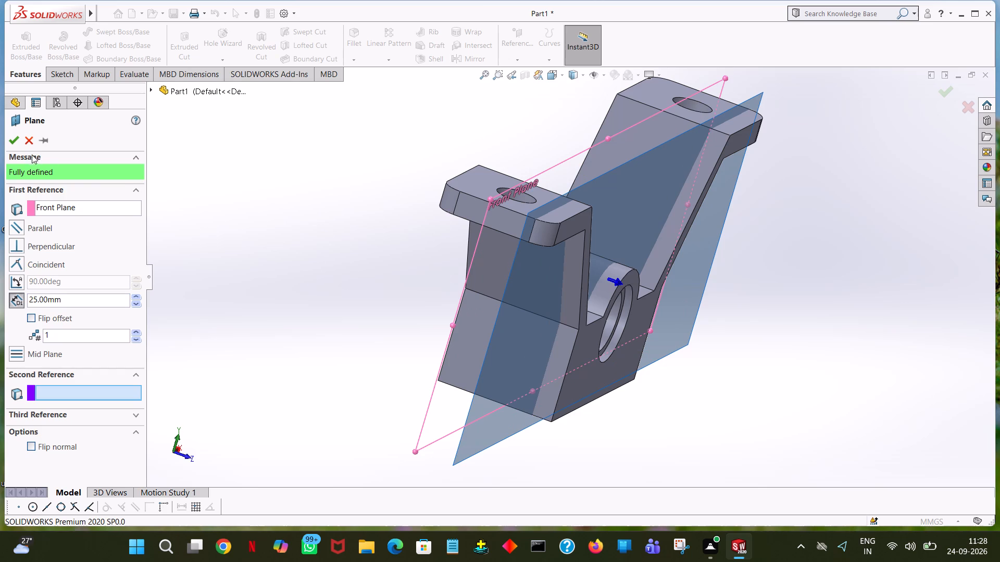
click(15, 142)
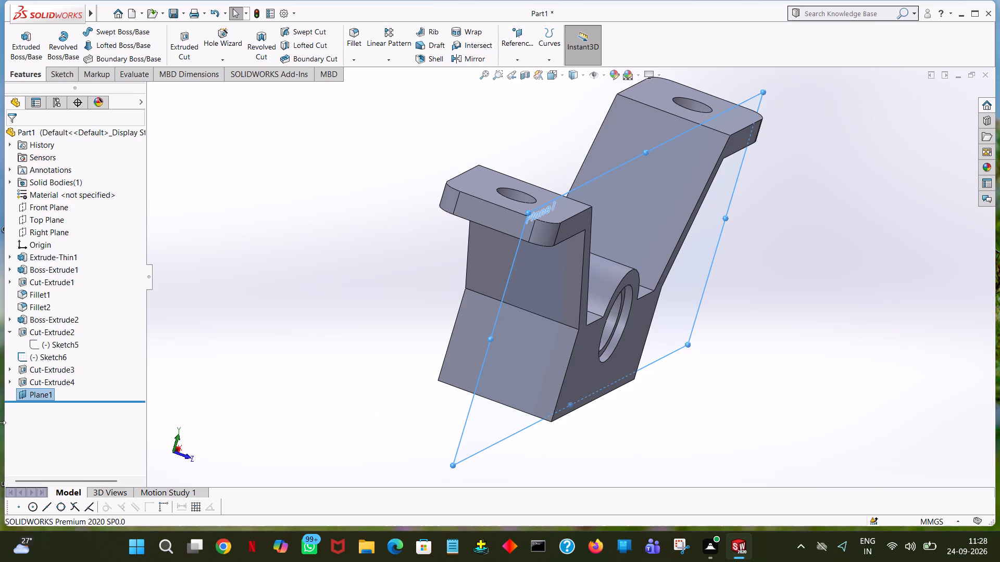
On the new offset plane, sketch two lines joining each arm's upper bend corner to the top of the boss, each about 152 mm long.
click(30, 393)
click(35, 378)
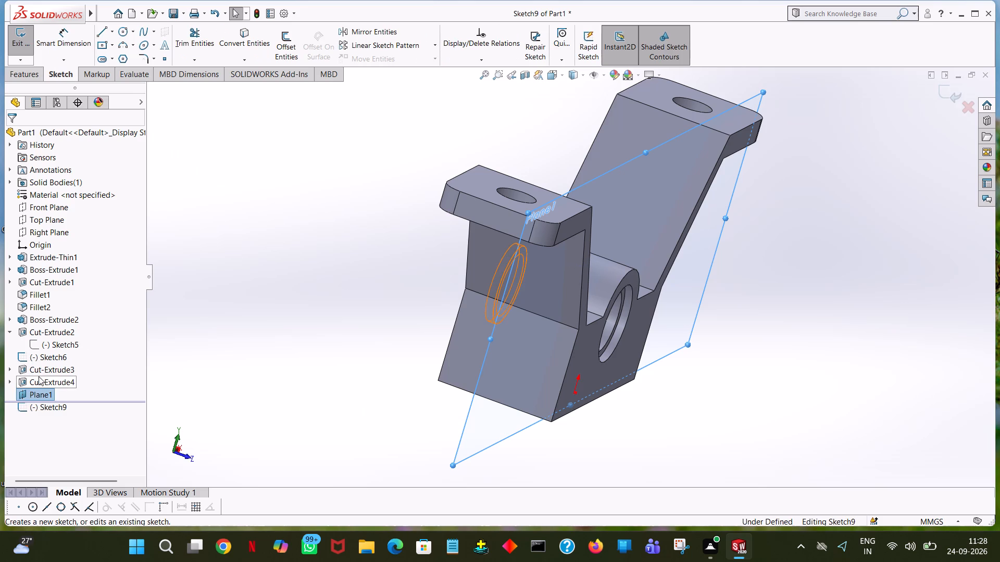
key(m)
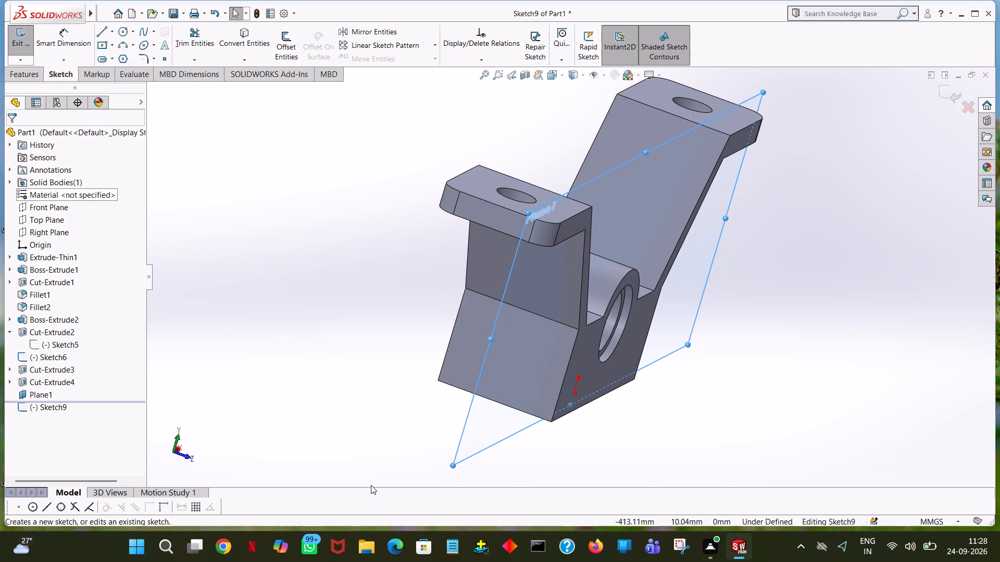
key(space)
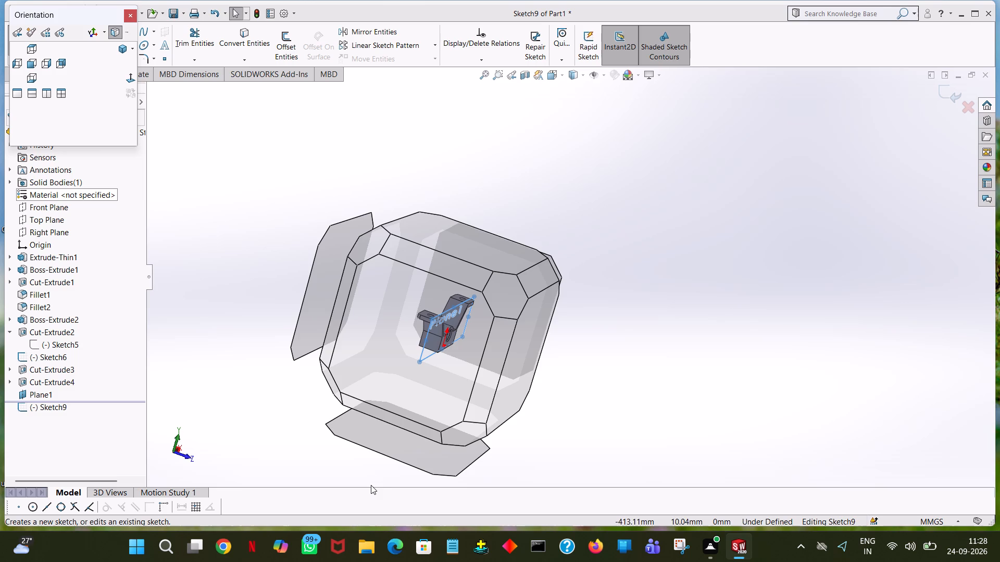
click(131, 80)
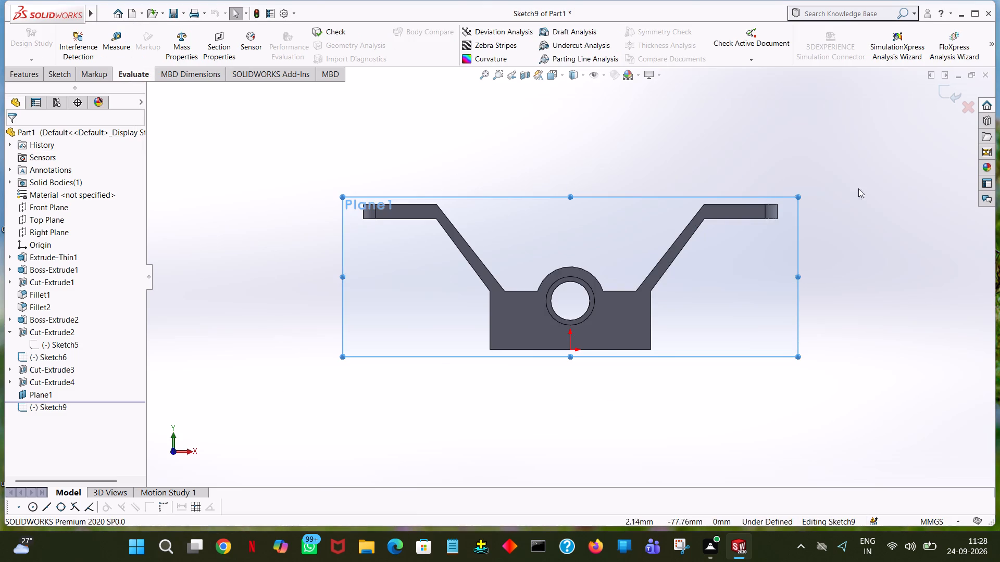
click(60, 72)
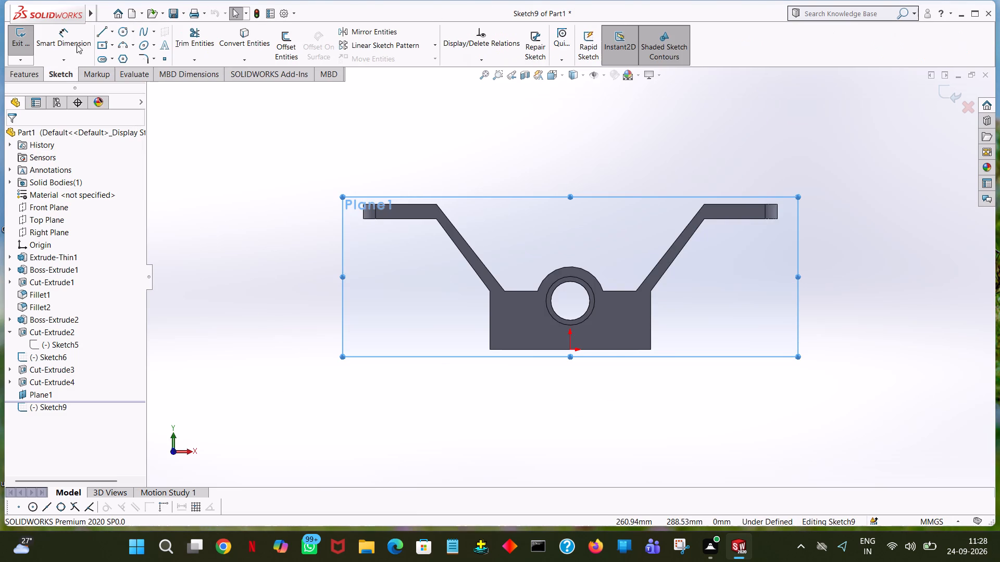
click(100, 31)
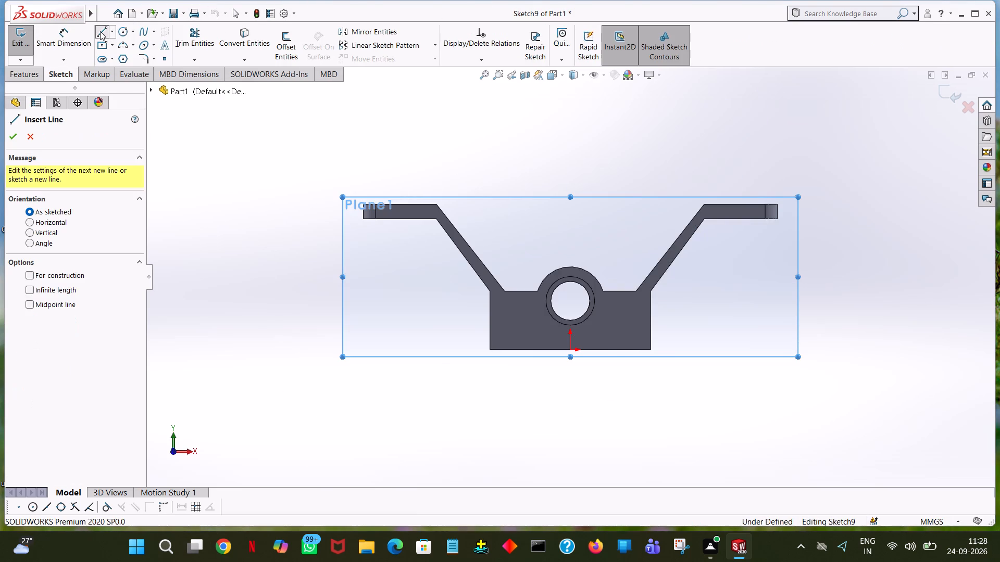
click(436, 203)
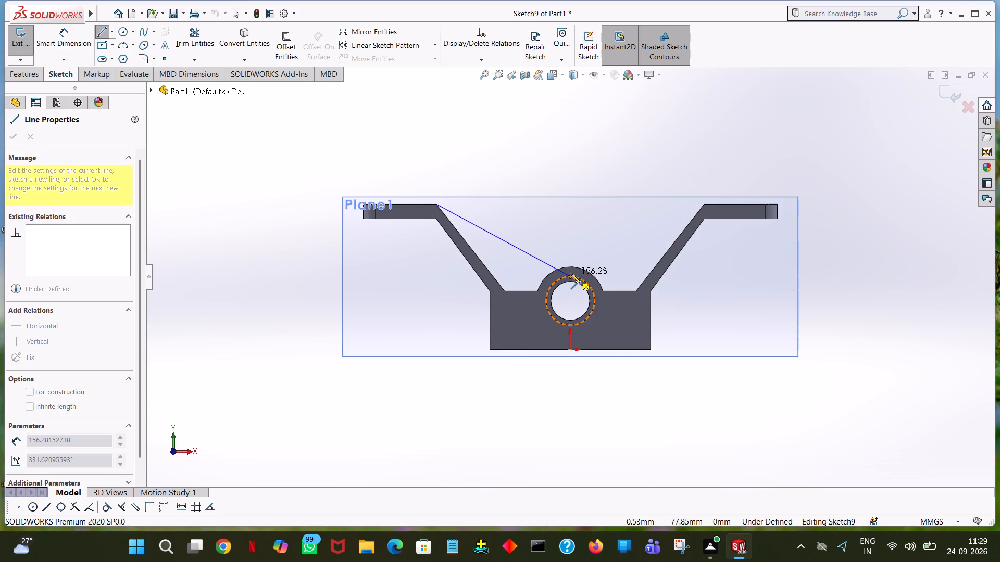
click(571, 266)
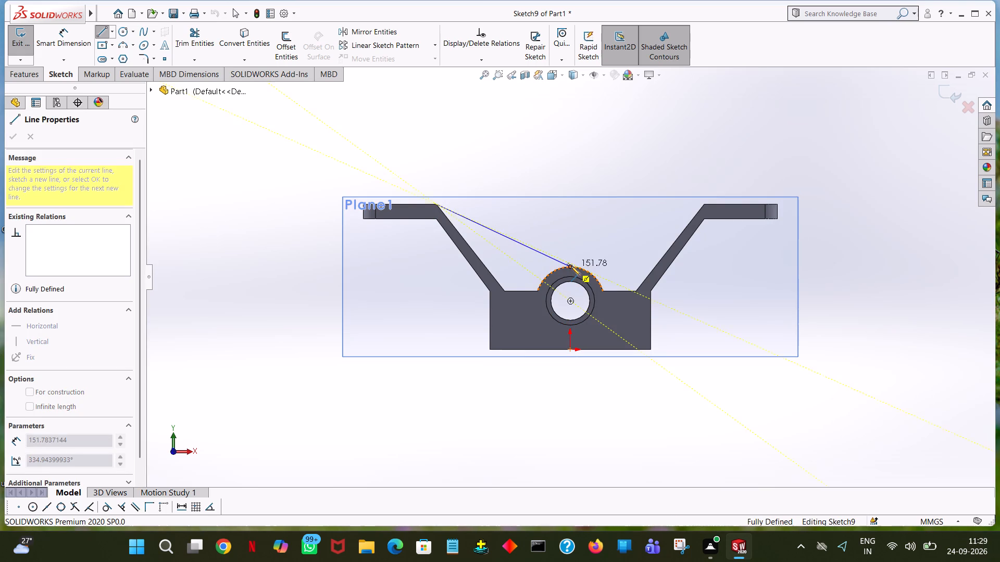
right_click(571, 266)
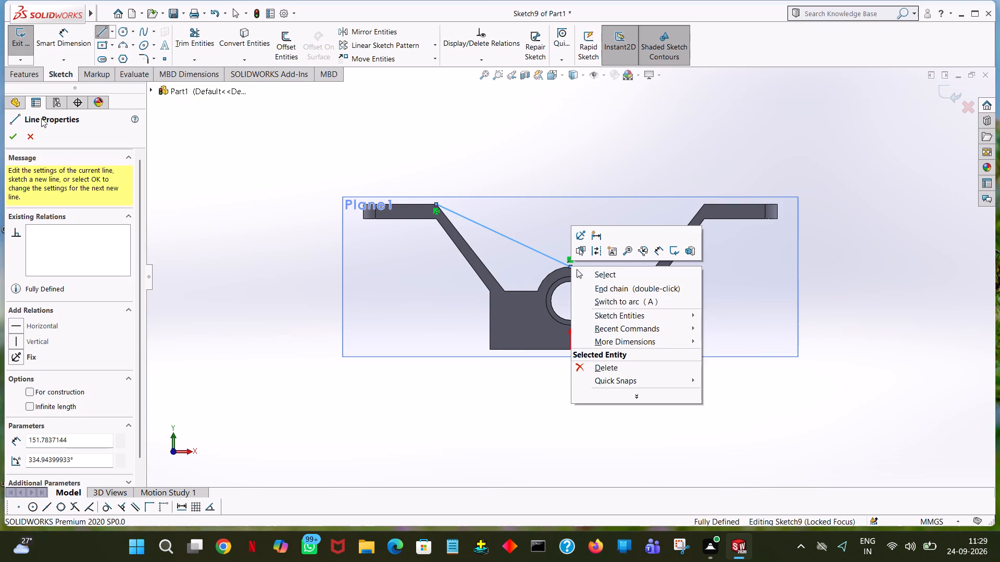
click(10, 135)
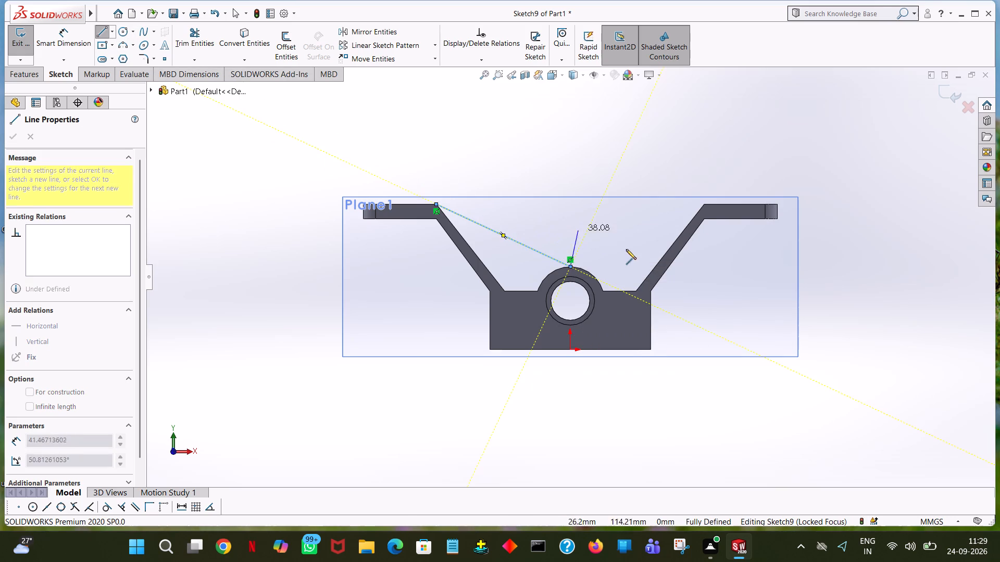
click(705, 204)
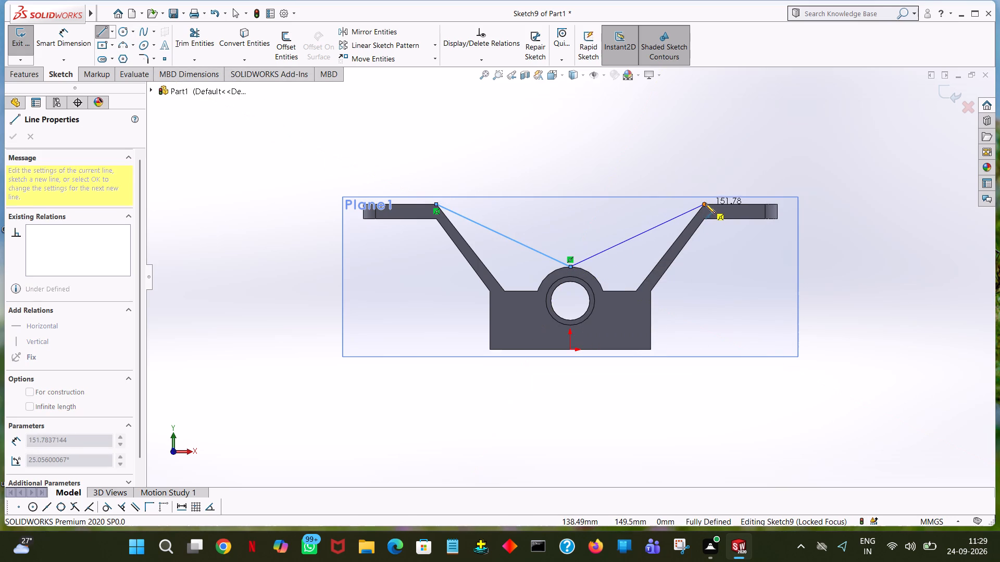
right_click(705, 203)
click(716, 209)
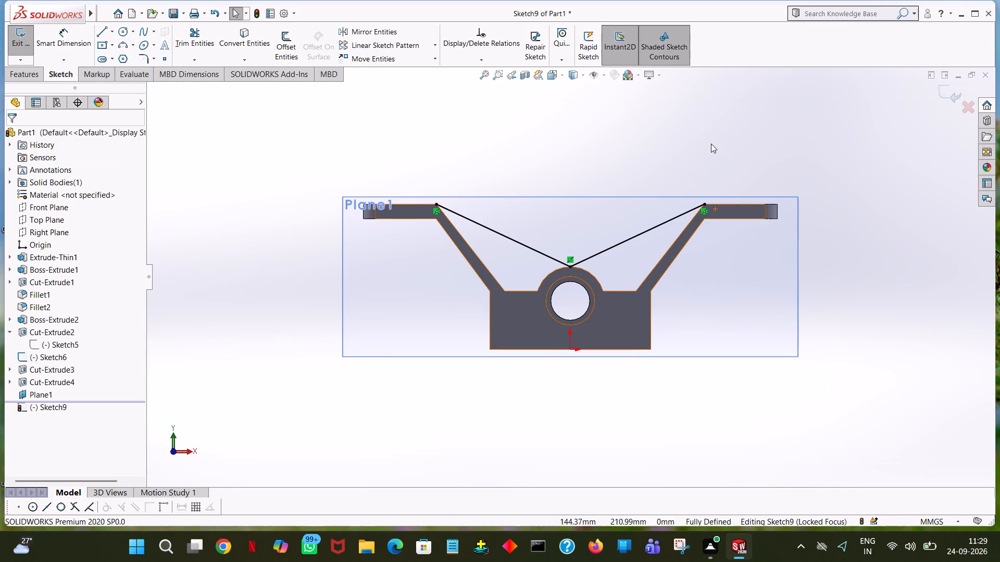
click(711, 144)
Try to create a rib from the V-shaped sketch, 12.5 mm thick, with the thickness applied to the second side.
middle_drag(342, 147, 353, 187)
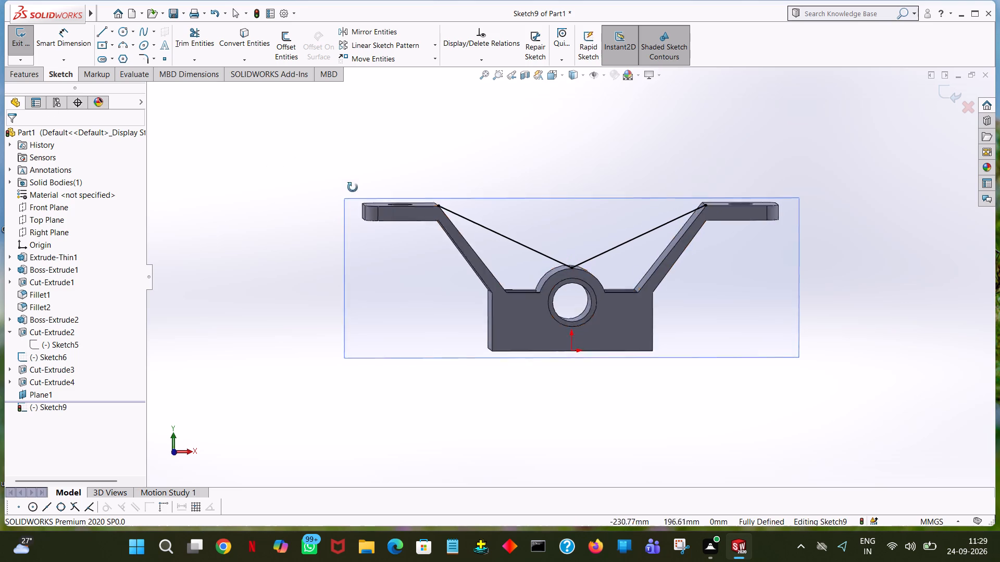
middle_drag(353, 187, 354, 331)
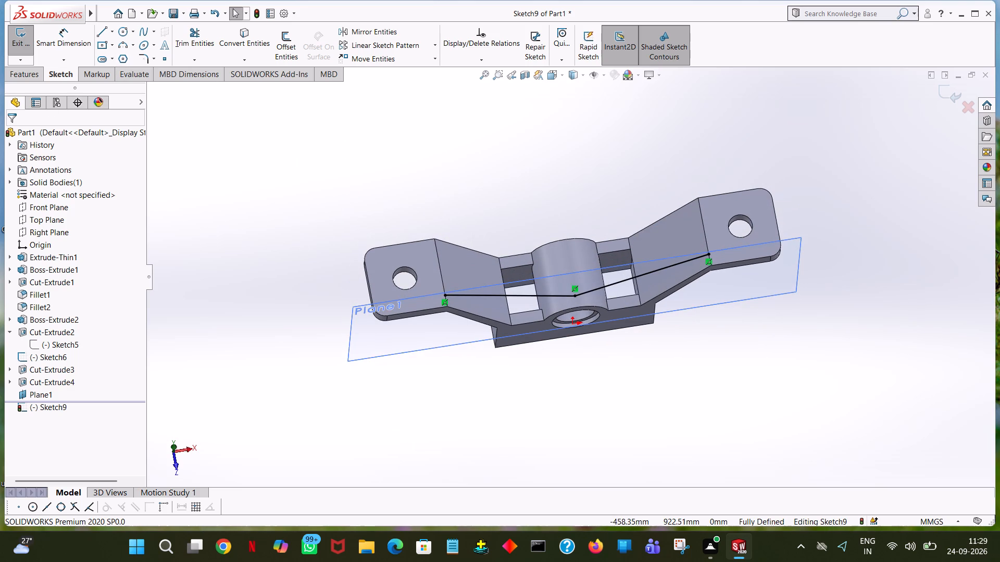
click(23, 76)
click(433, 31)
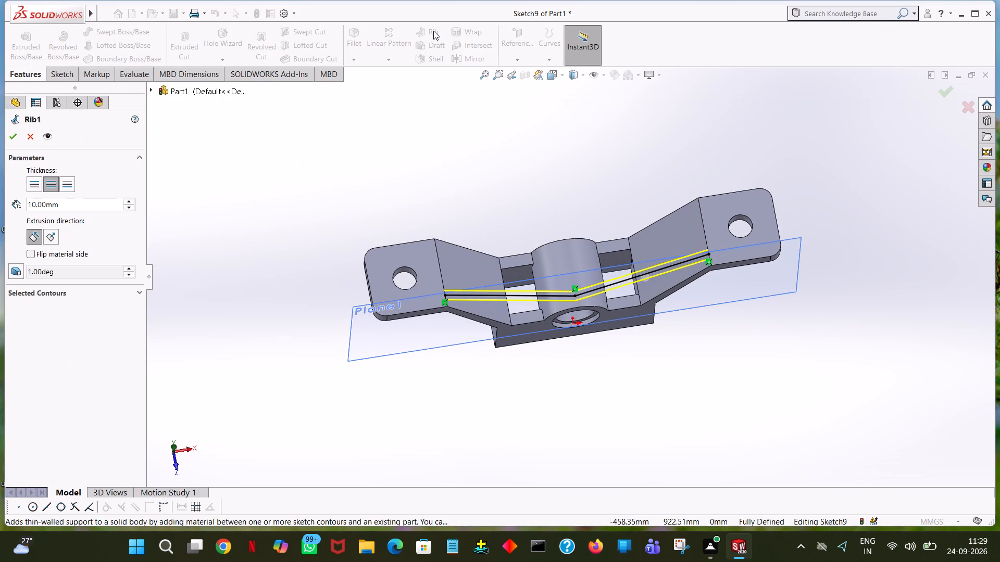
click(71, 184)
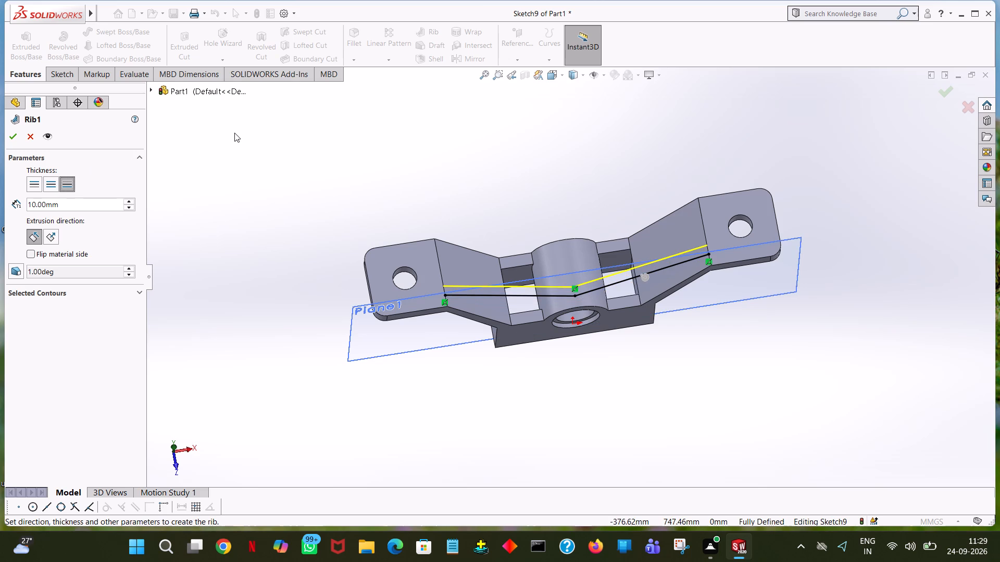
double_click(71, 207)
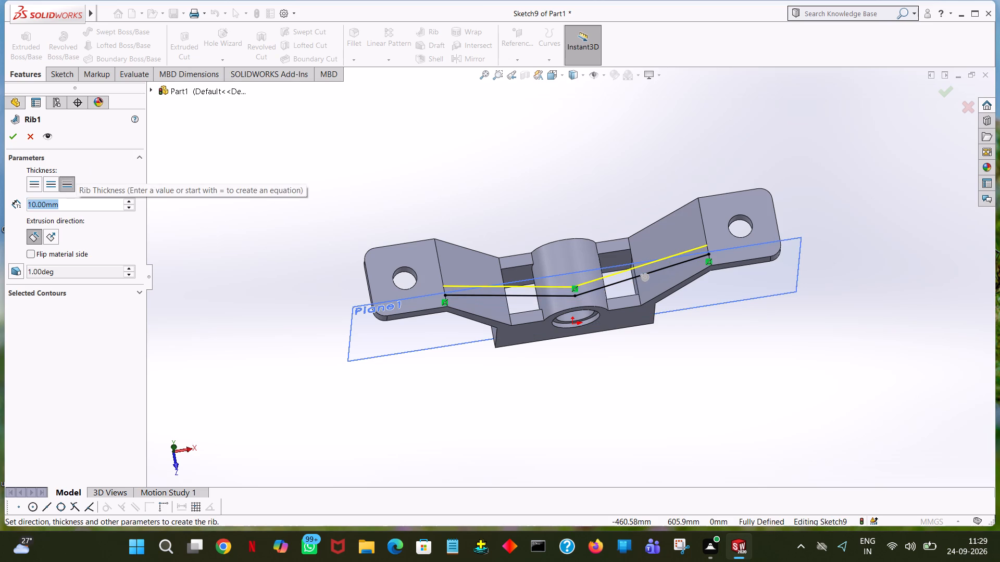
text(12.5)
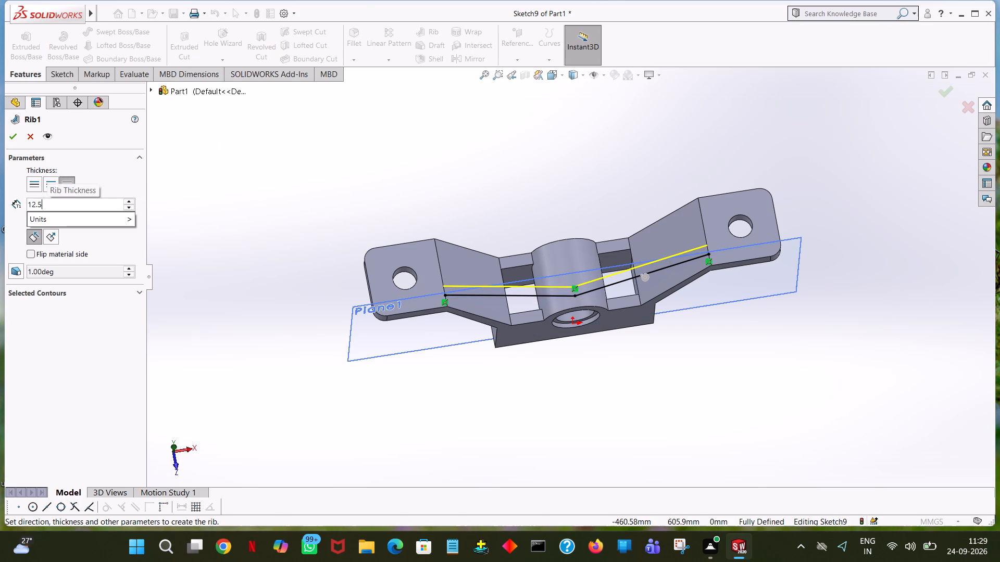
click(356, 161)
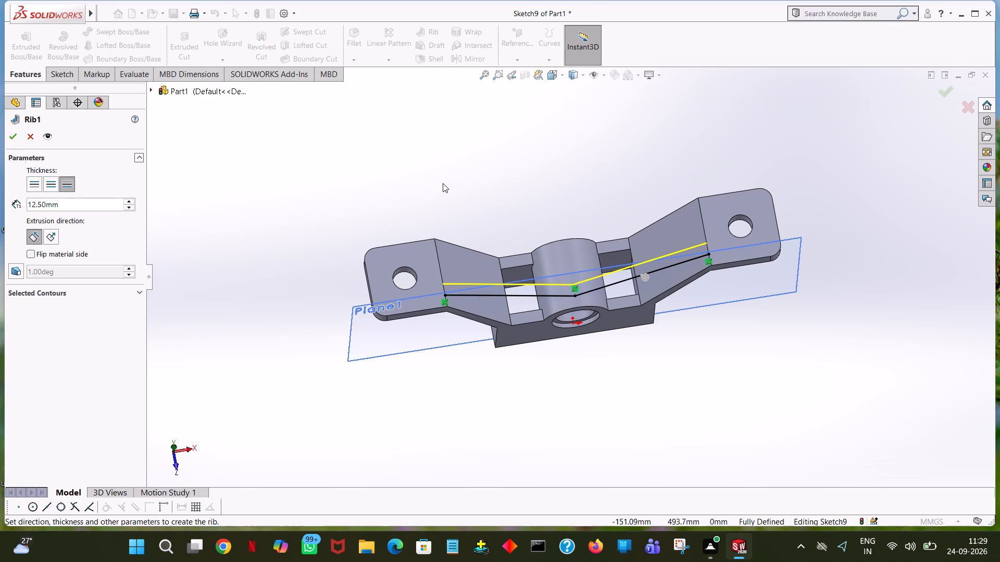
middle_drag(443, 183, 426, 7)
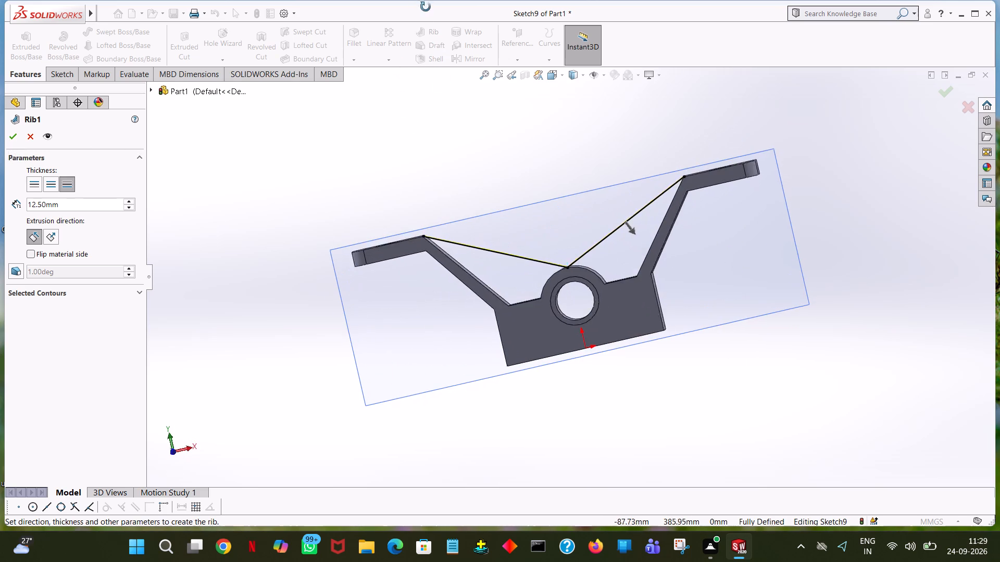
middle_drag(426, 7, 422, 5)
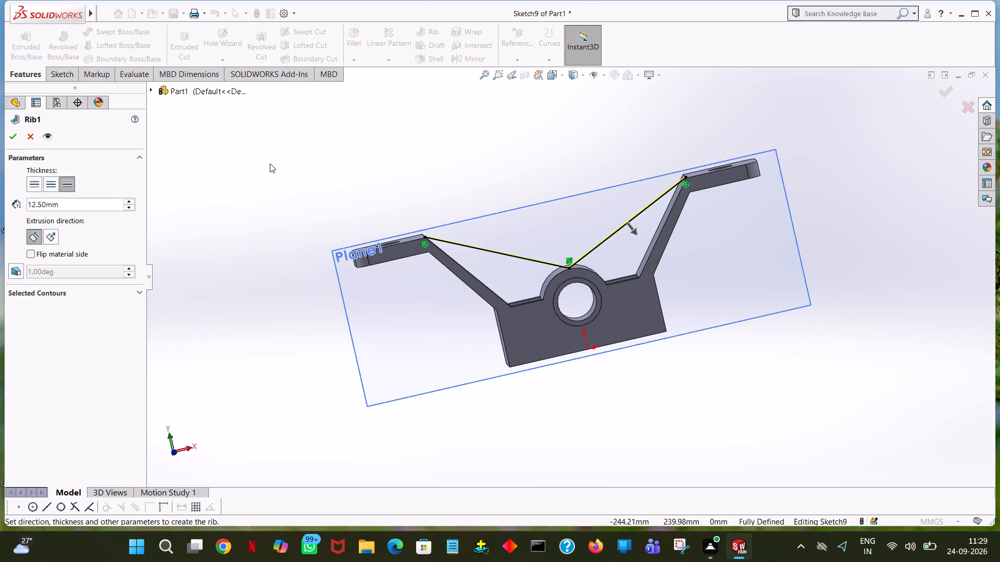
click(11, 139)
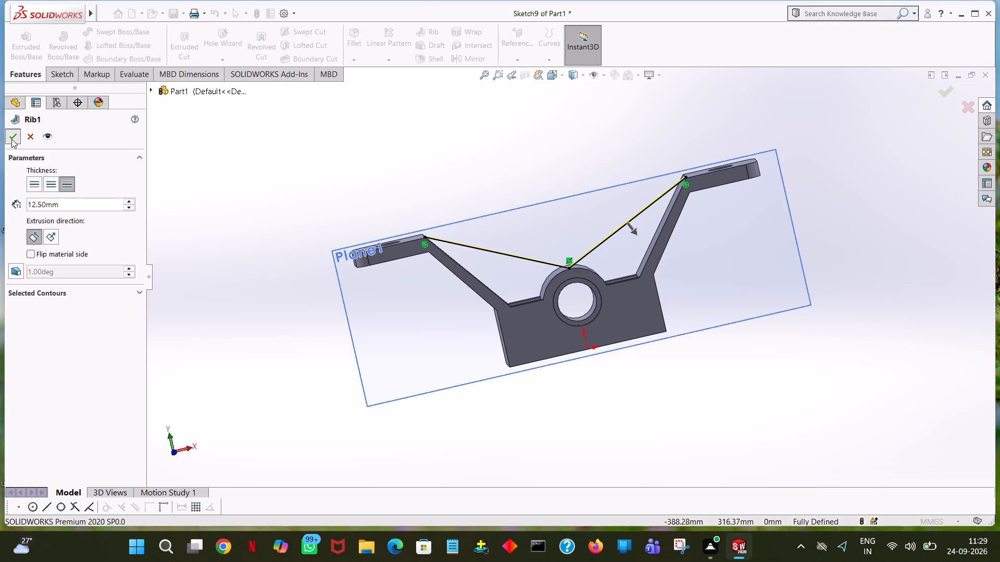
click(11, 139)
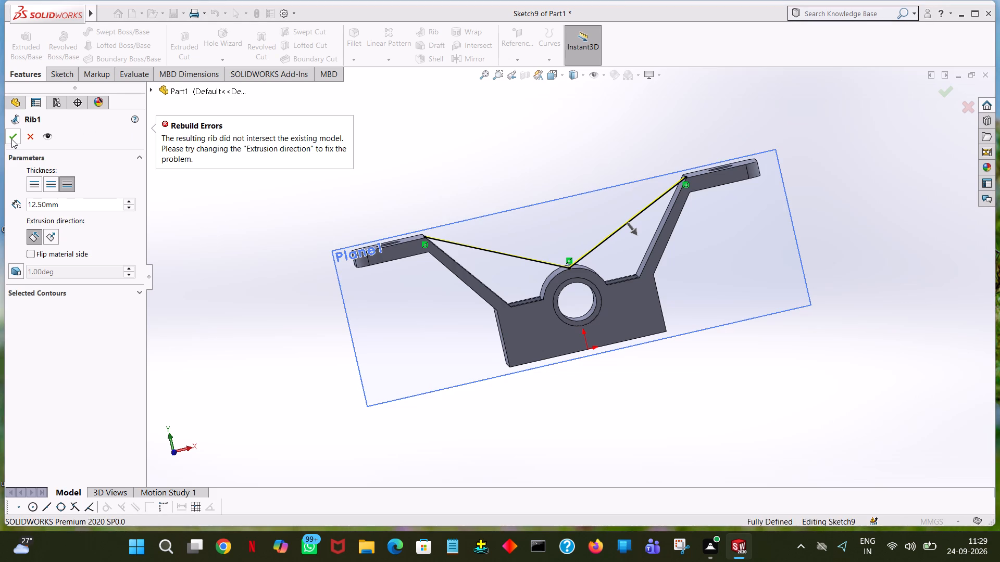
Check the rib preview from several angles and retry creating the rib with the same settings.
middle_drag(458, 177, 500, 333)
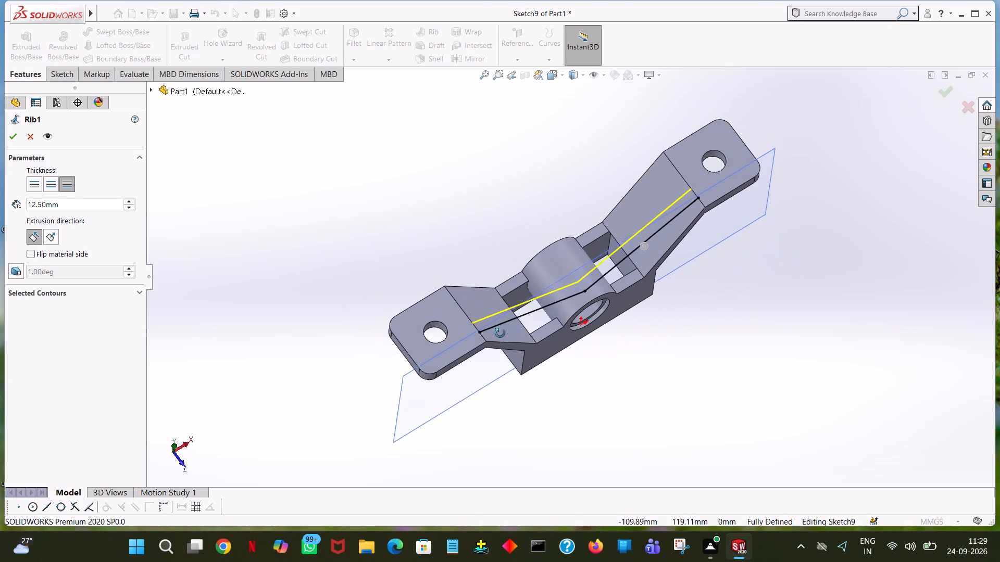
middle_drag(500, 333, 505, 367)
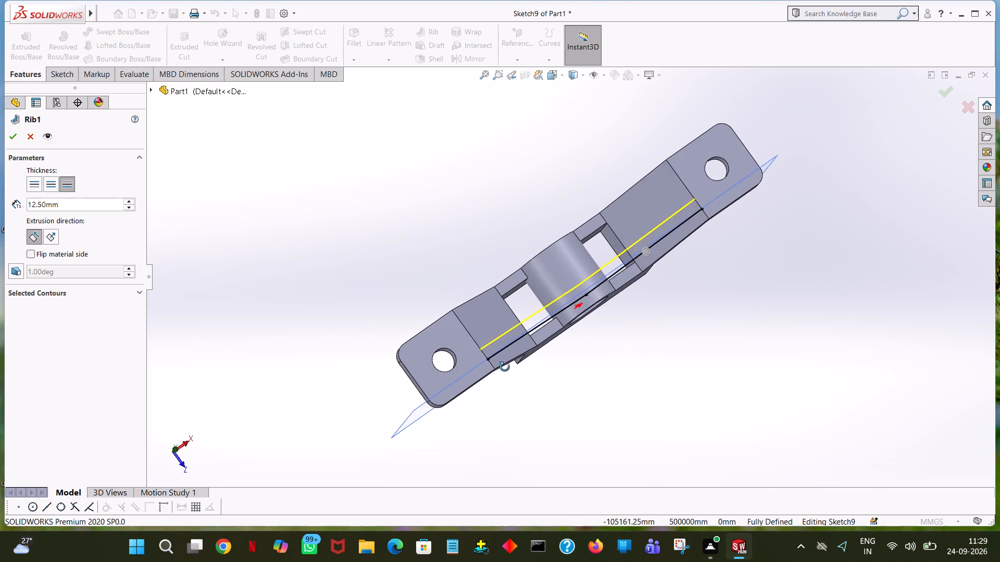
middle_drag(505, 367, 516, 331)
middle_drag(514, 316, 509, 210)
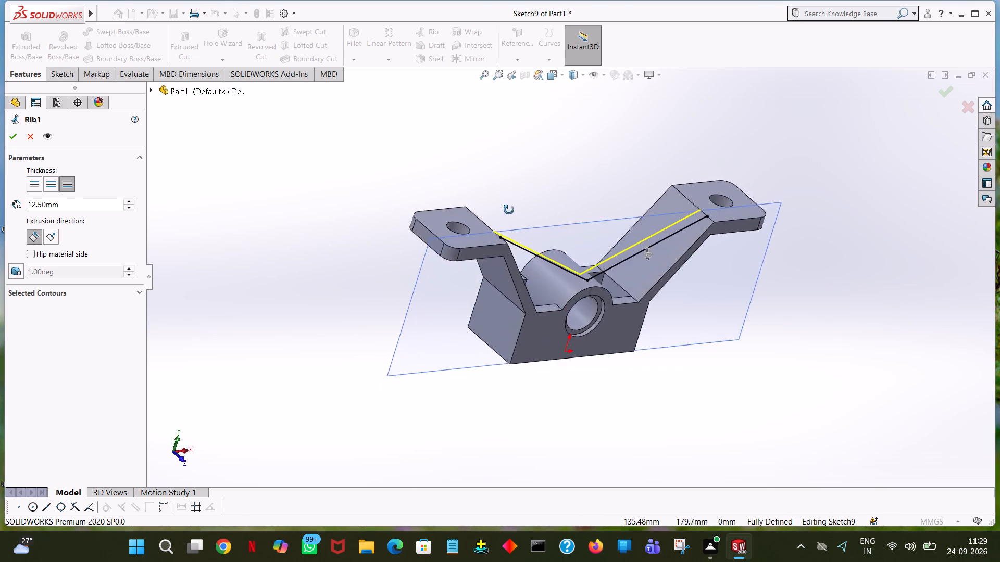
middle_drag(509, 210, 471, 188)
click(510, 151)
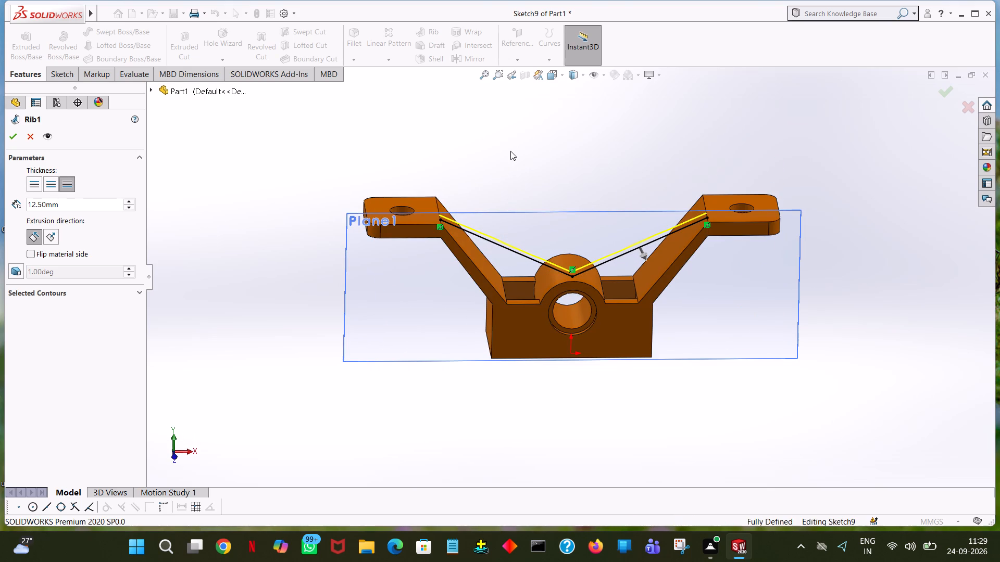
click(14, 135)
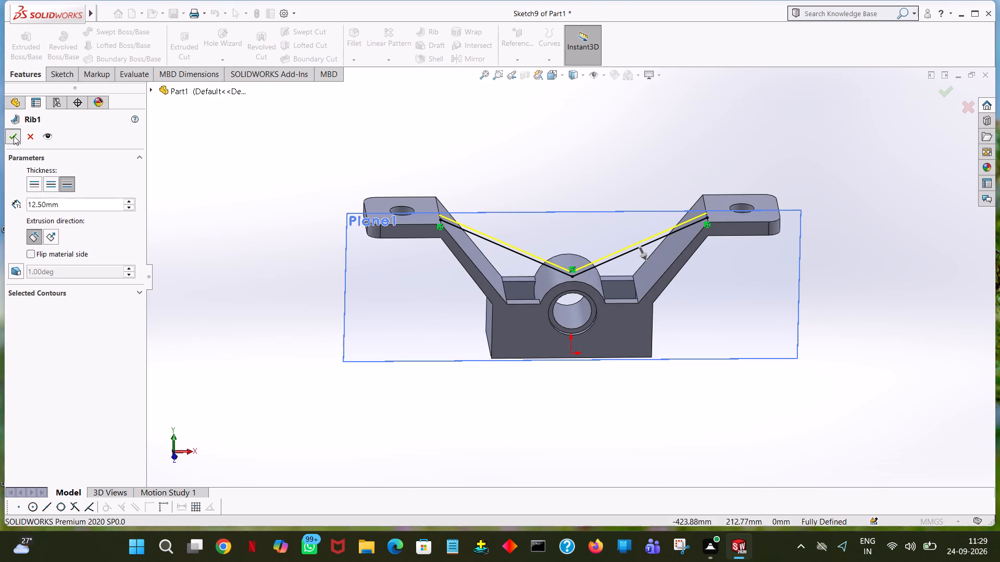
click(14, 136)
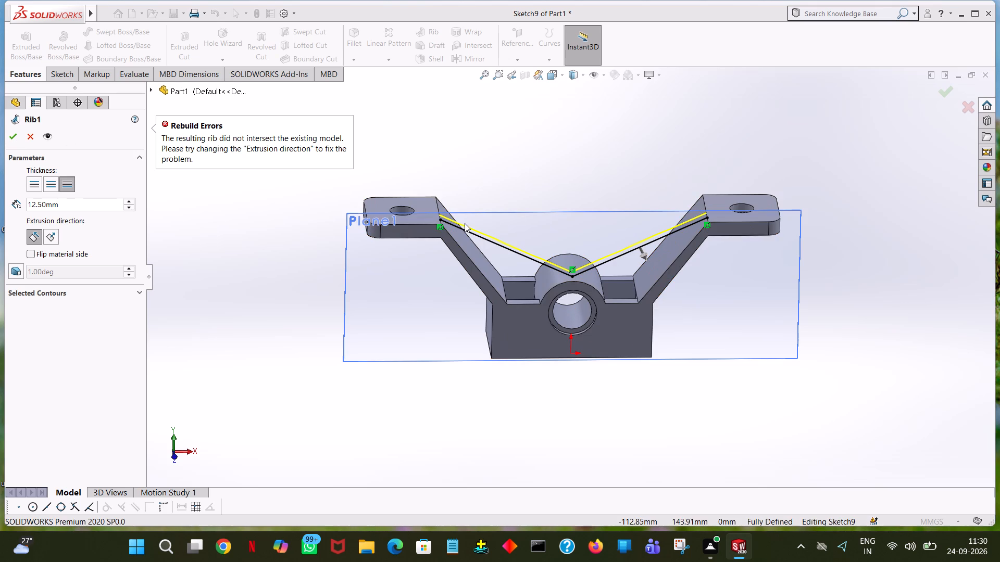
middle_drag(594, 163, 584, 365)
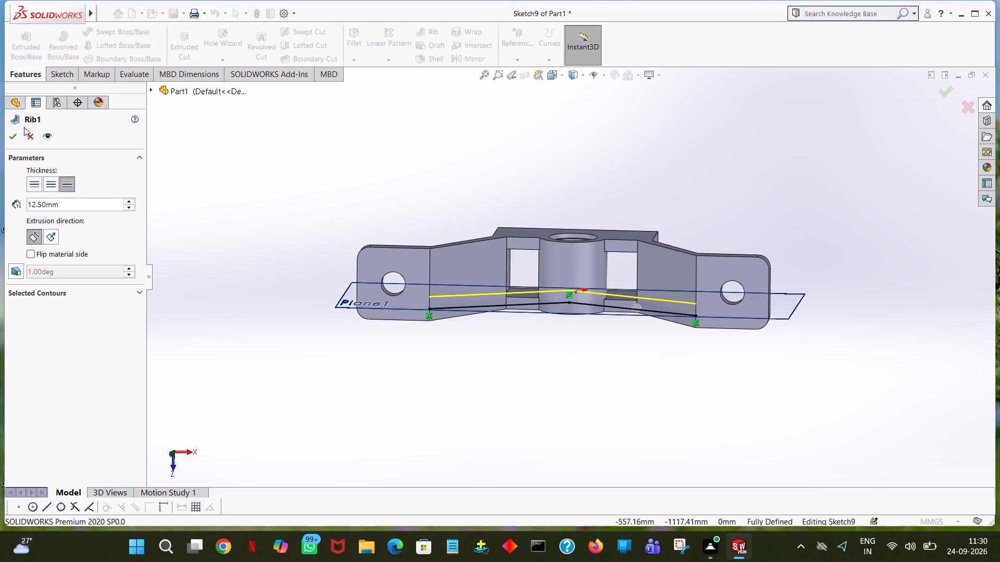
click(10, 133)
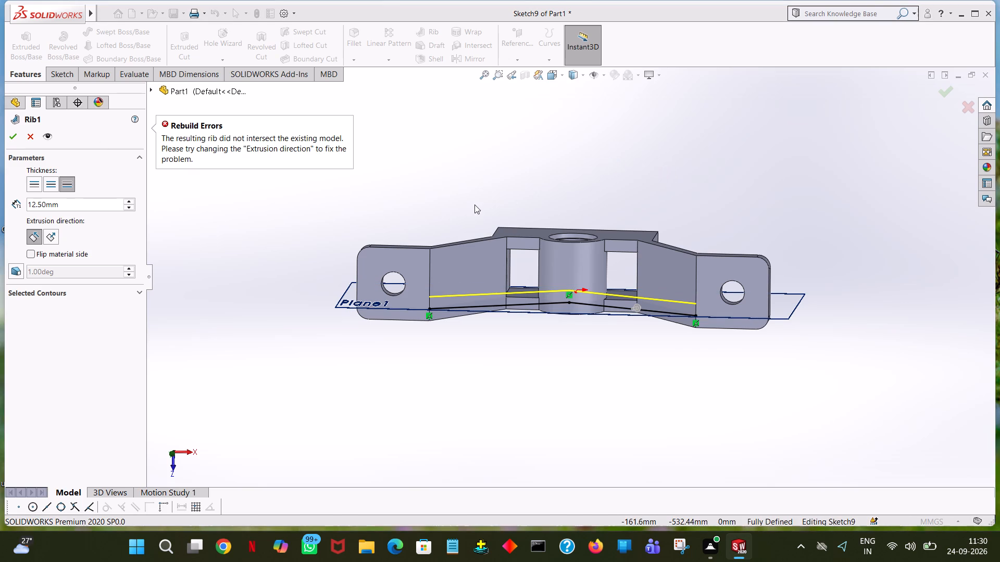
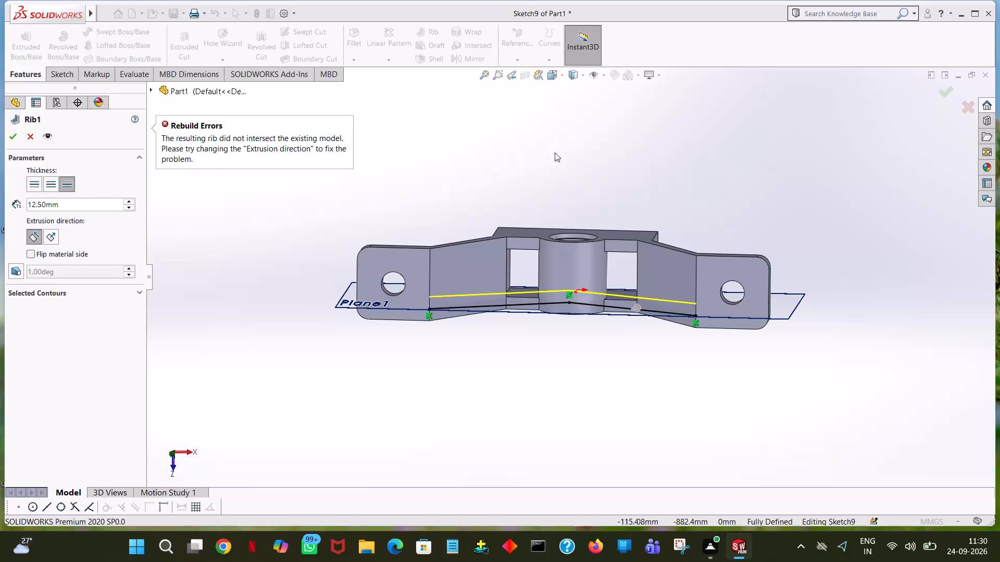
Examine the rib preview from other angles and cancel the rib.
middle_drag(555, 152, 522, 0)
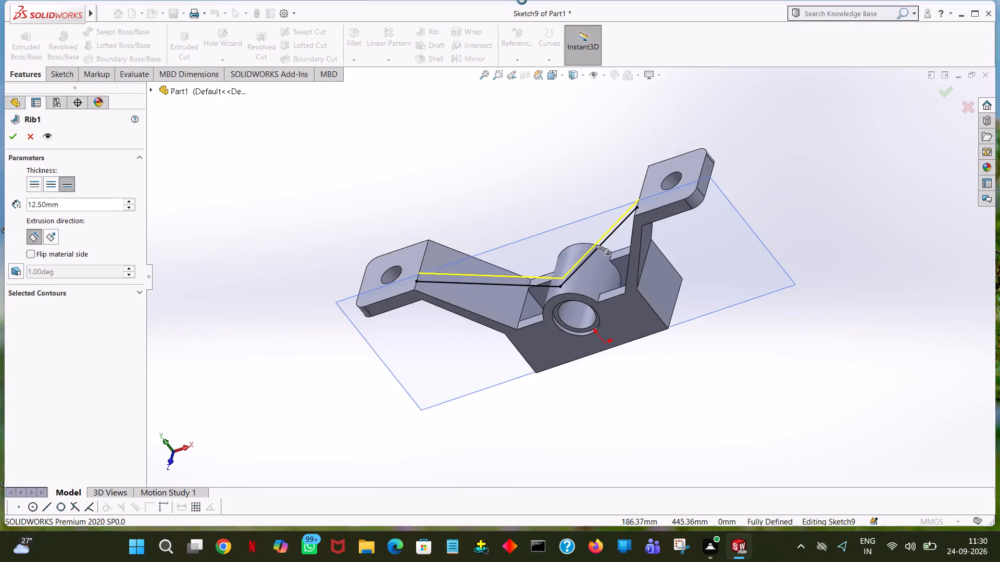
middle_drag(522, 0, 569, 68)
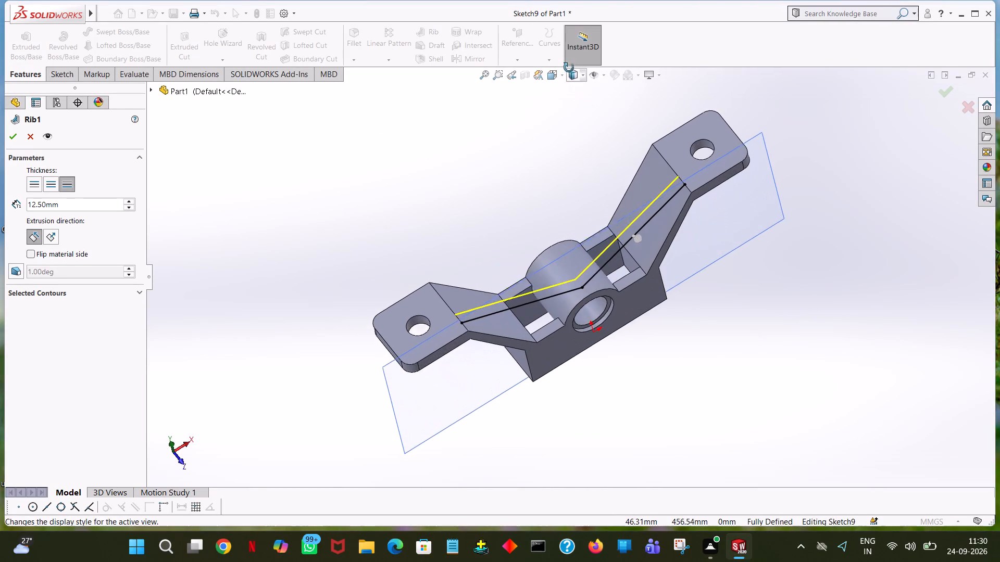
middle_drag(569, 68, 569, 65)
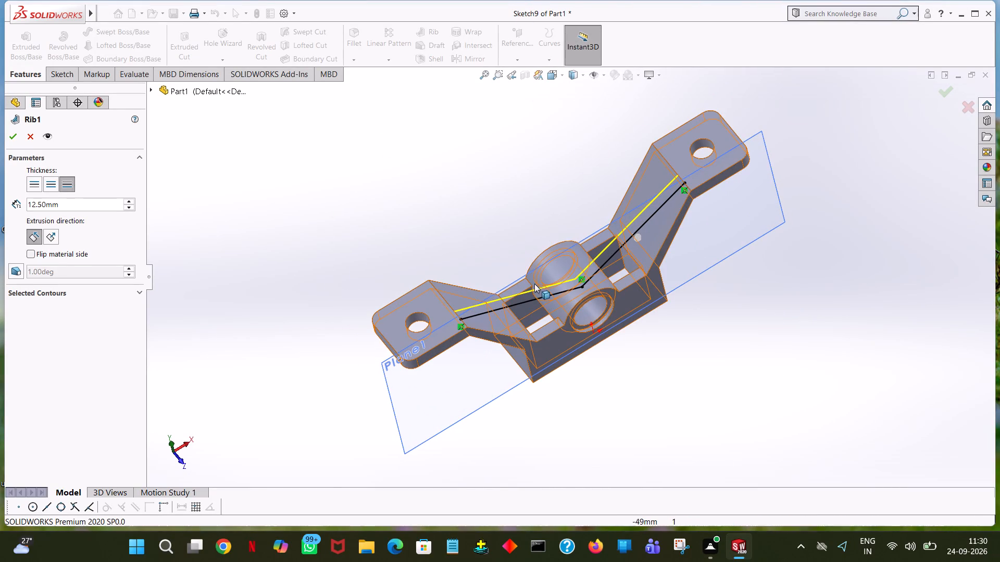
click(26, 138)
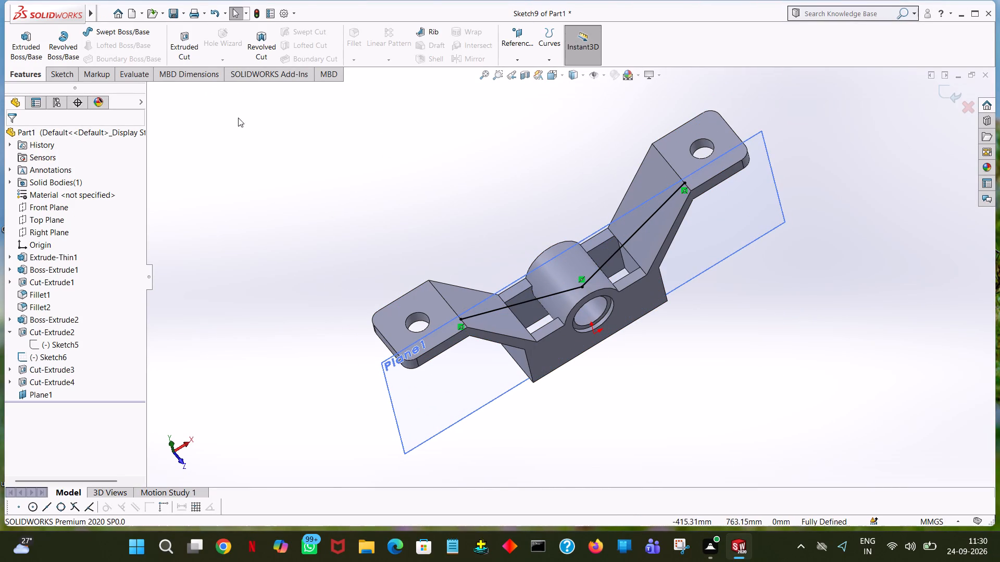
Trim away the sketch line joining the right arm to the top of the boss.
middle_drag(401, 127, 390, 70)
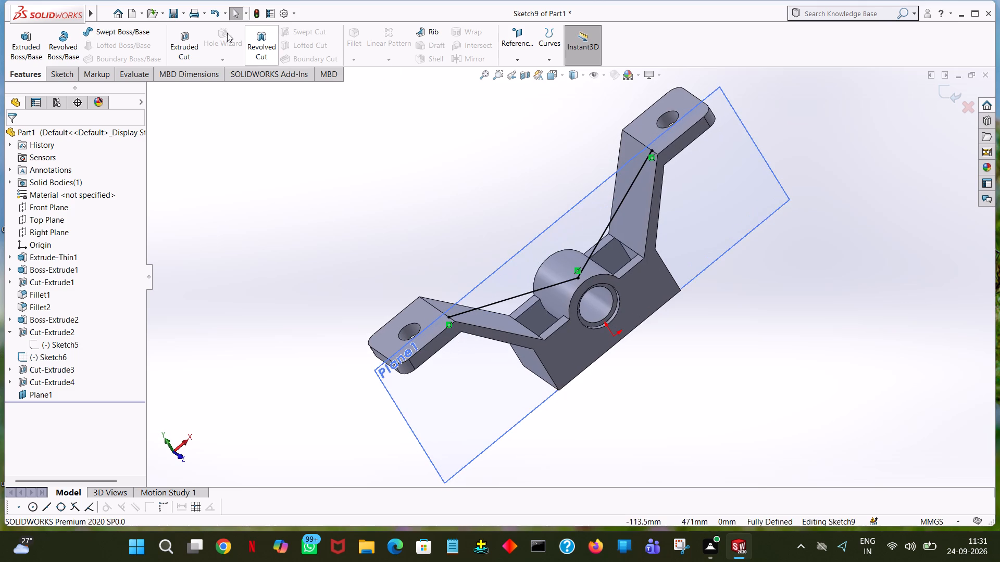
click(60, 69)
click(186, 31)
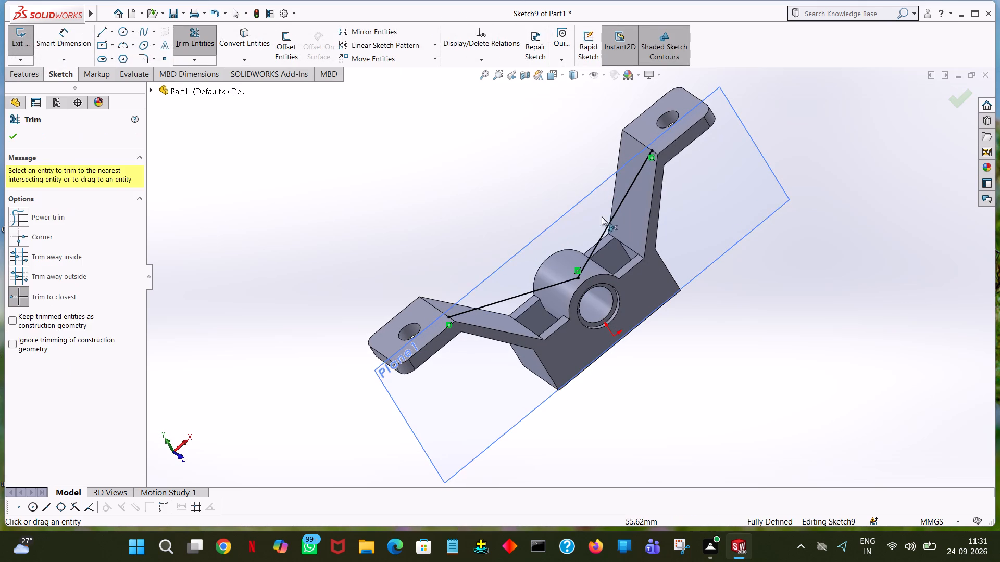
click(615, 215)
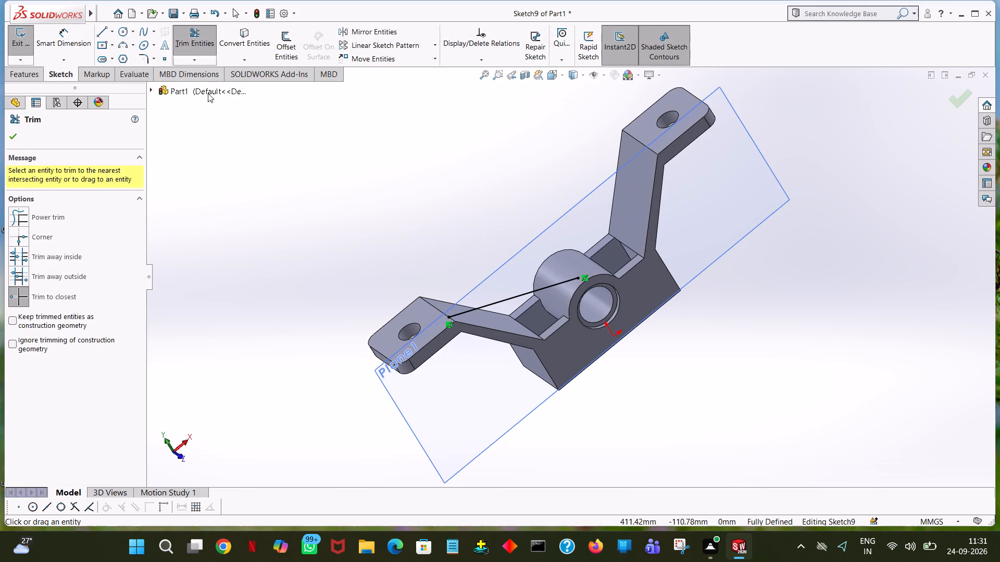
click(14, 142)
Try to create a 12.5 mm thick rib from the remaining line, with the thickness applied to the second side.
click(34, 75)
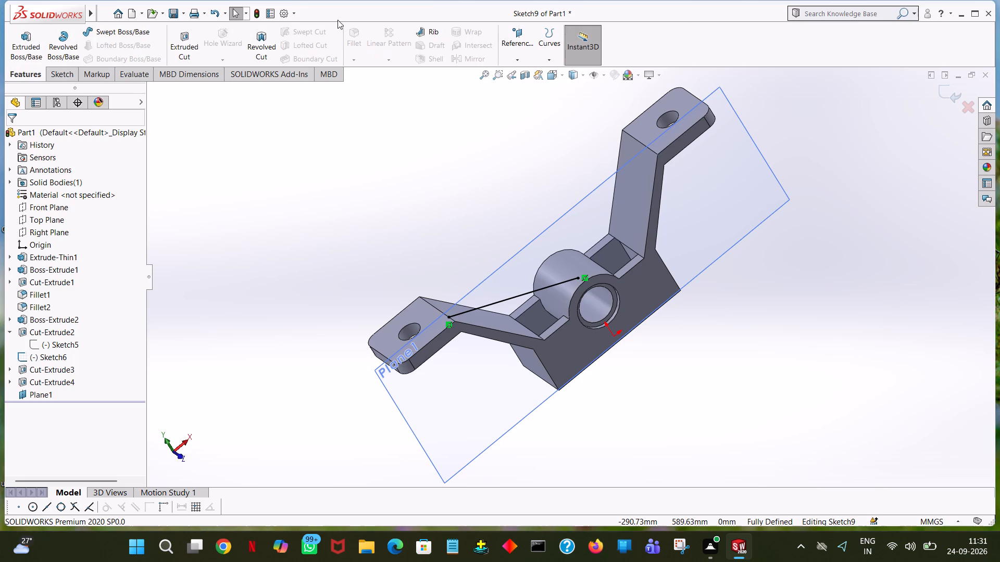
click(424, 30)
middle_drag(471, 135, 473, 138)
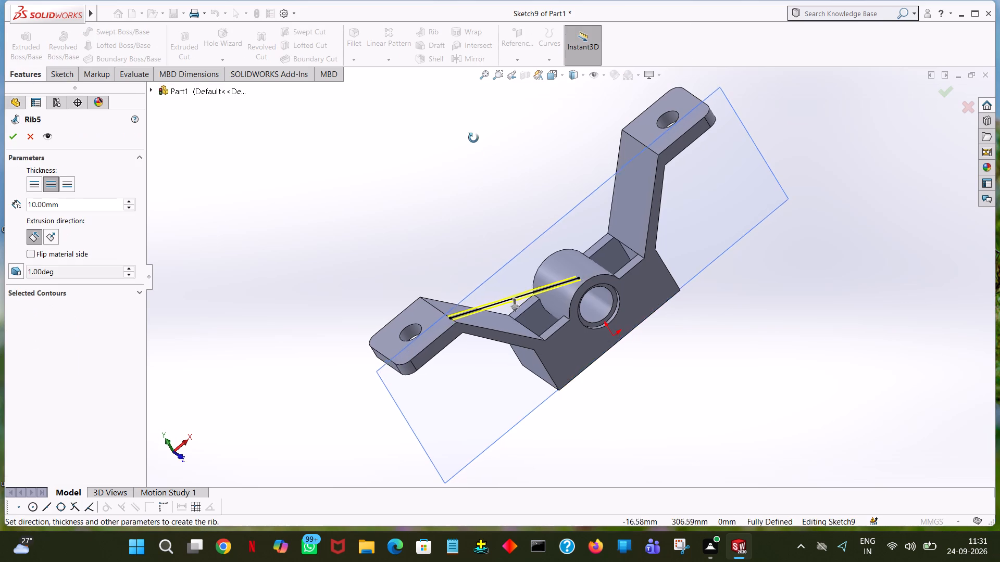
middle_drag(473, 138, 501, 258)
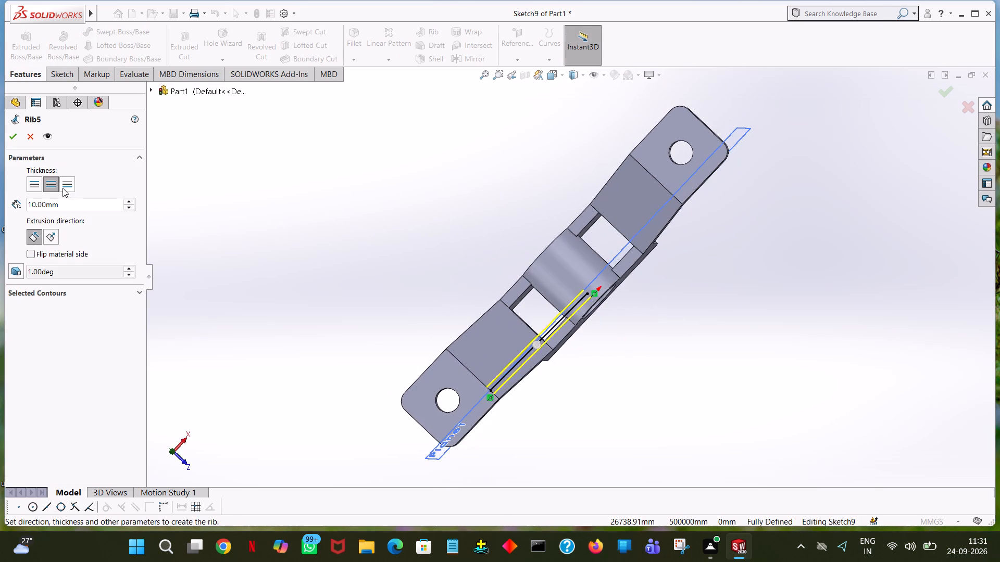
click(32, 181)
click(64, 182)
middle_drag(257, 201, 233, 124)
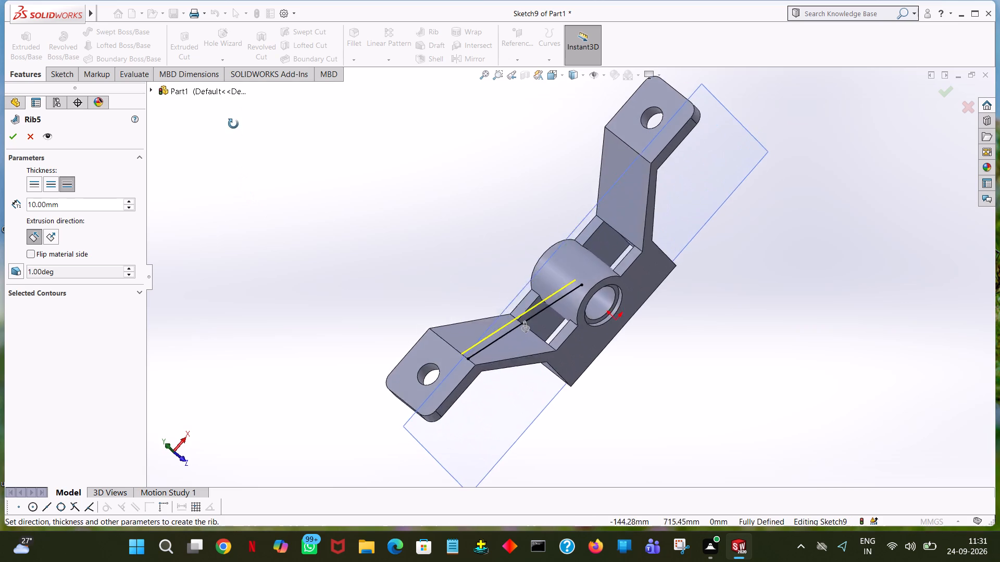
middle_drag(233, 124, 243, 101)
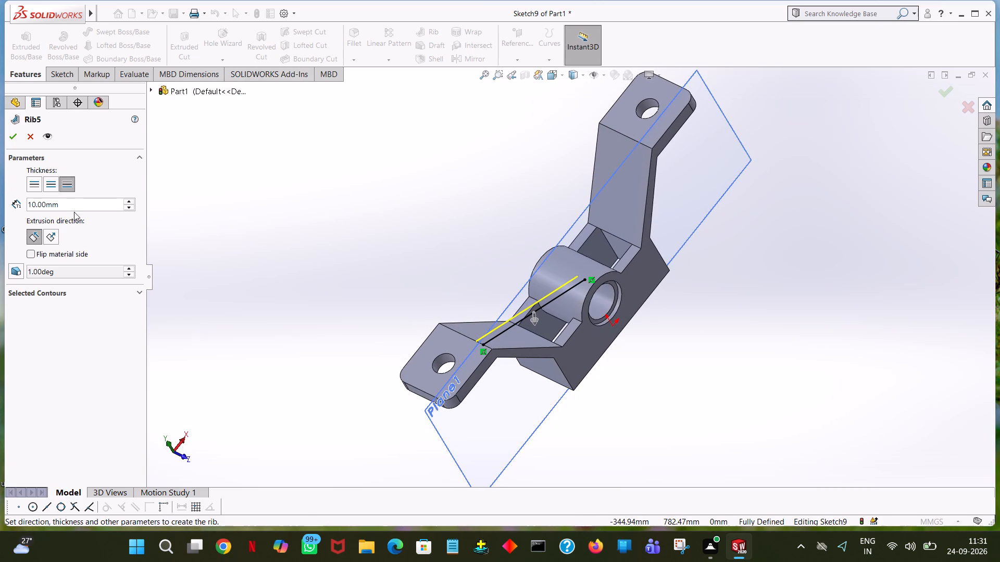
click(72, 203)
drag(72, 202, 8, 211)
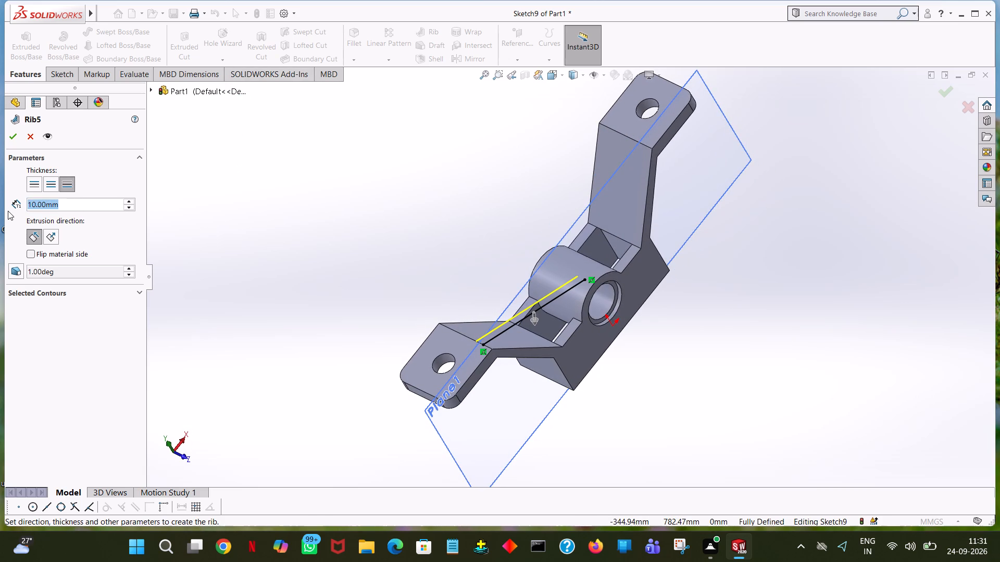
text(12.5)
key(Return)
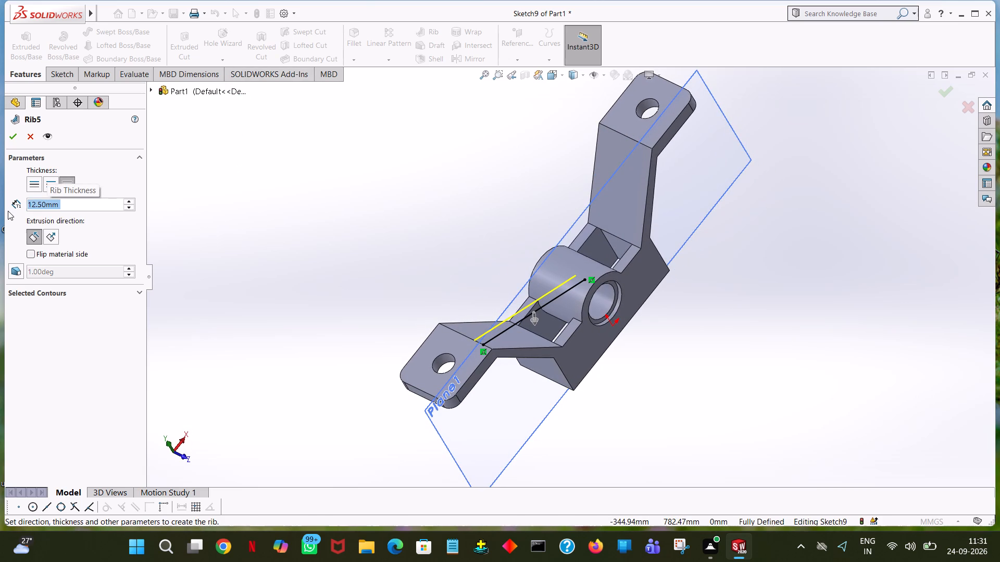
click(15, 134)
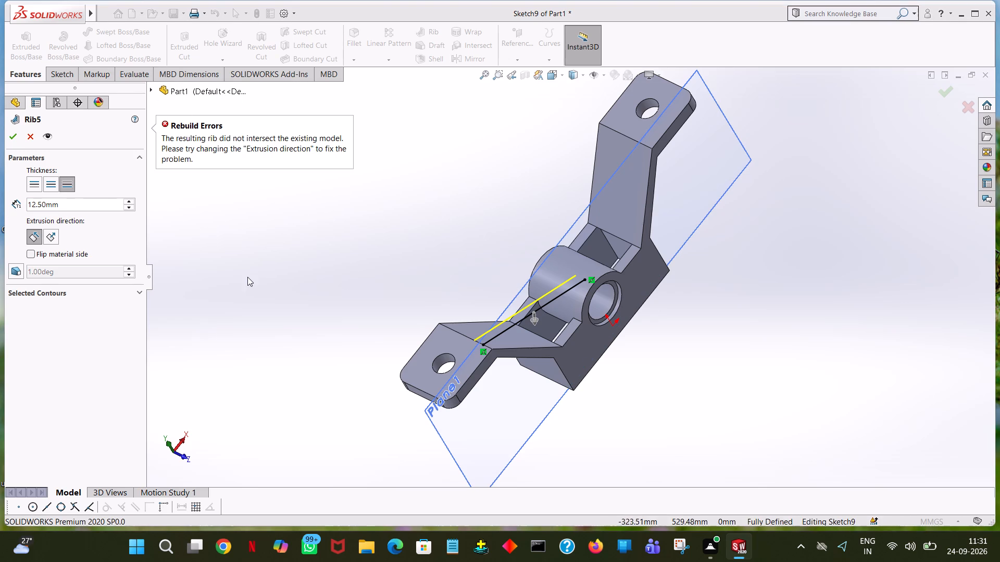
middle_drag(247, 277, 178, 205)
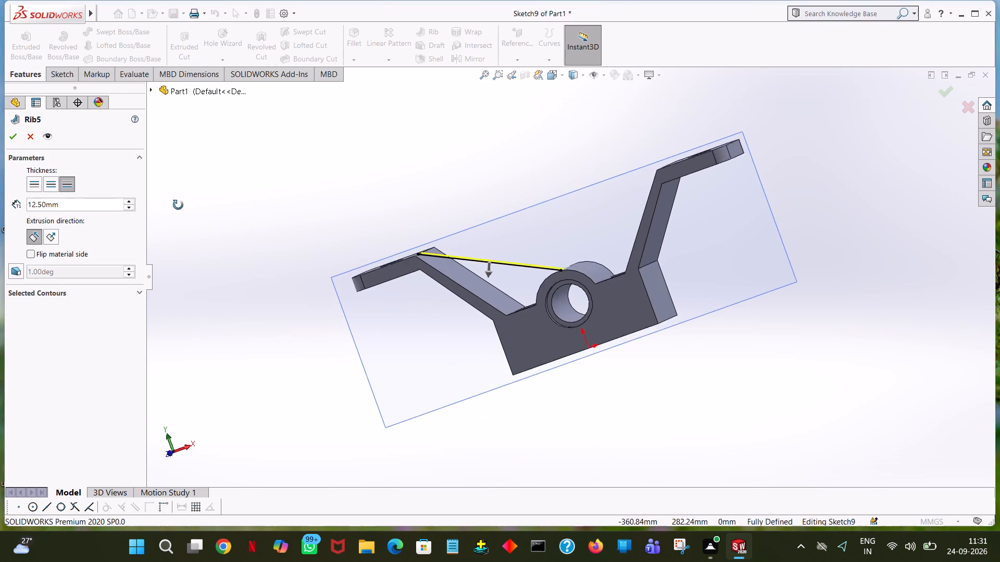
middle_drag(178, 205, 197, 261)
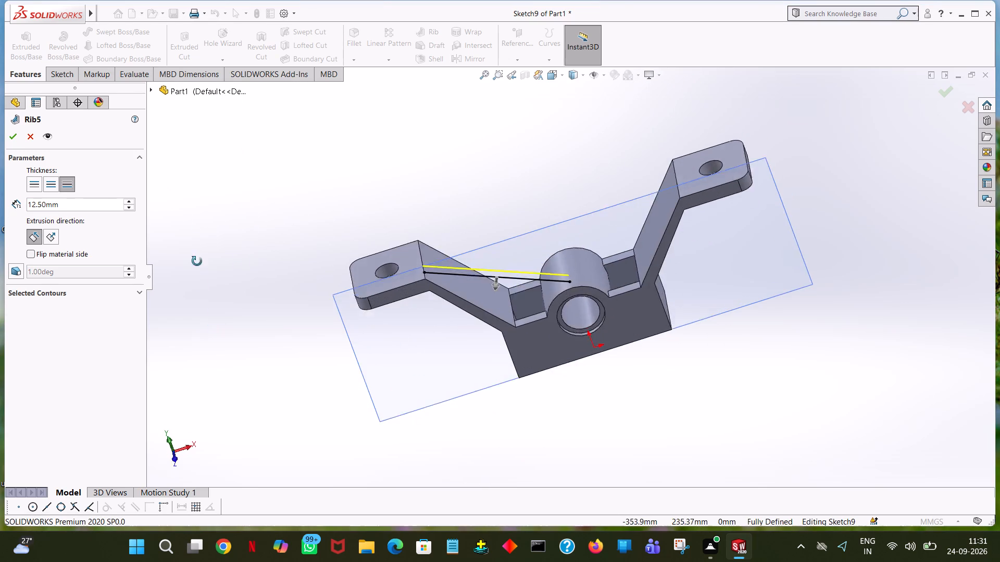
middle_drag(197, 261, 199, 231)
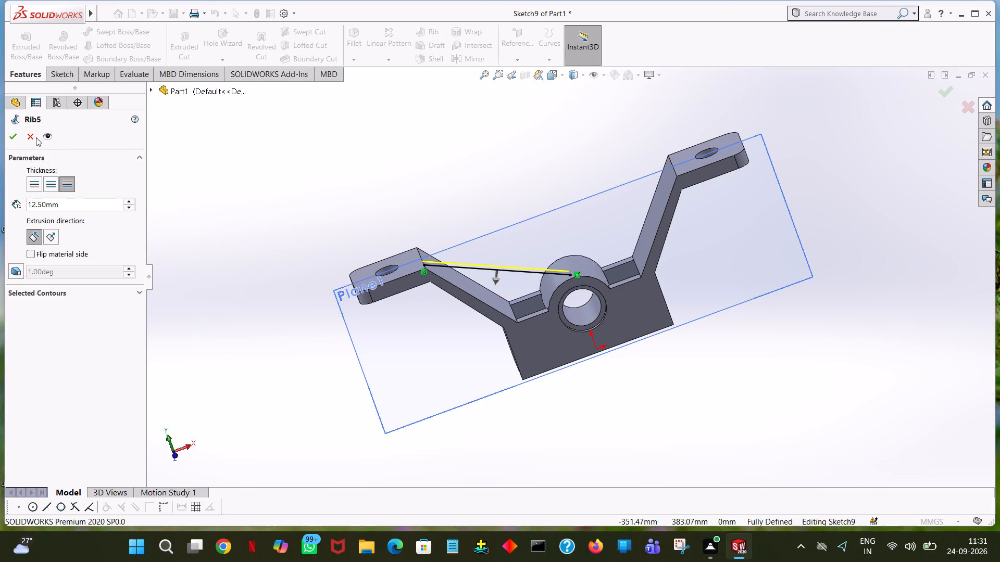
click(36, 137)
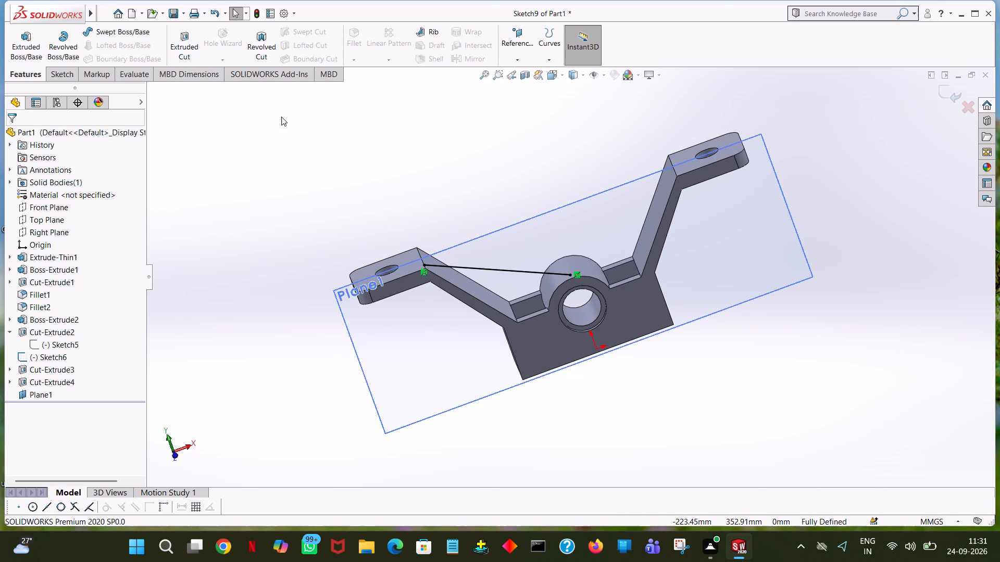
Sketch a line of about 113 mm down the left arm's inner edge and a horizontal one of about 34 mm to the boss.
key(space)
click(127, 78)
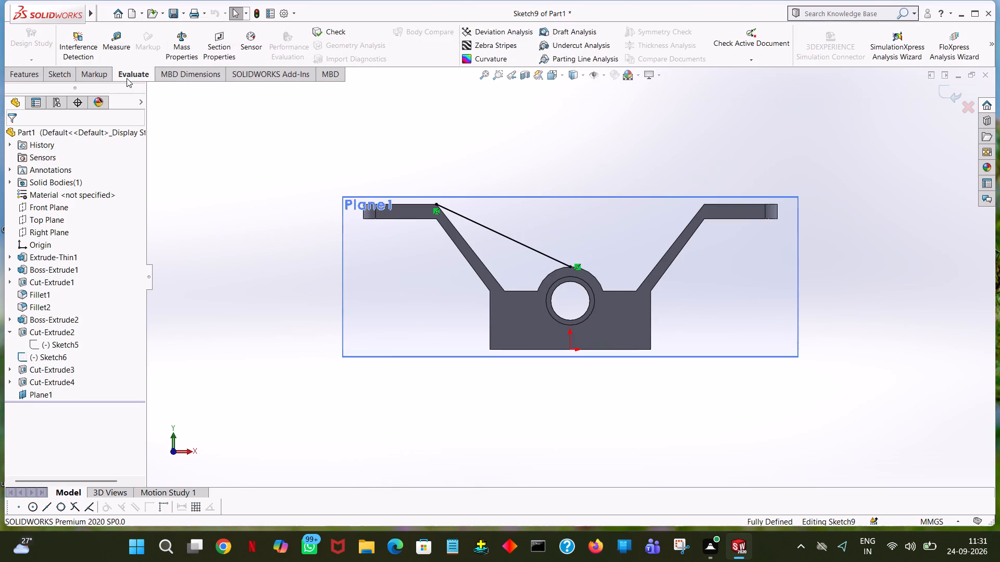
click(61, 70)
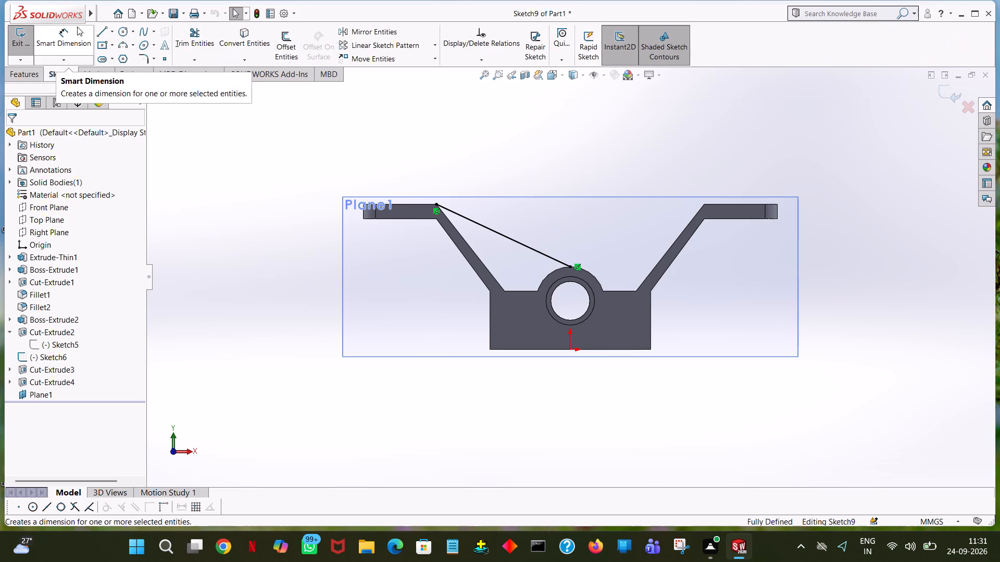
click(98, 31)
click(436, 206)
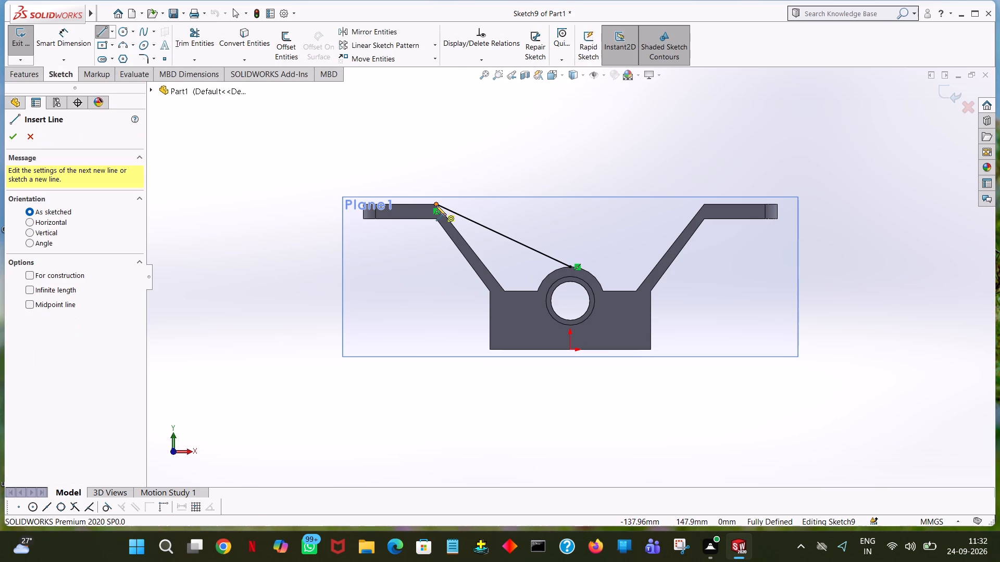
click(505, 291)
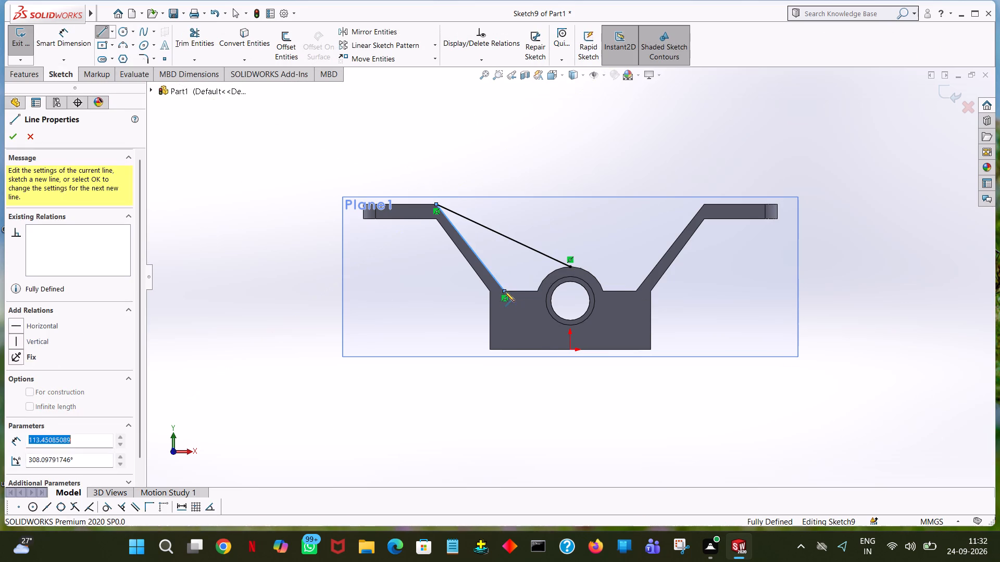
click(538, 291)
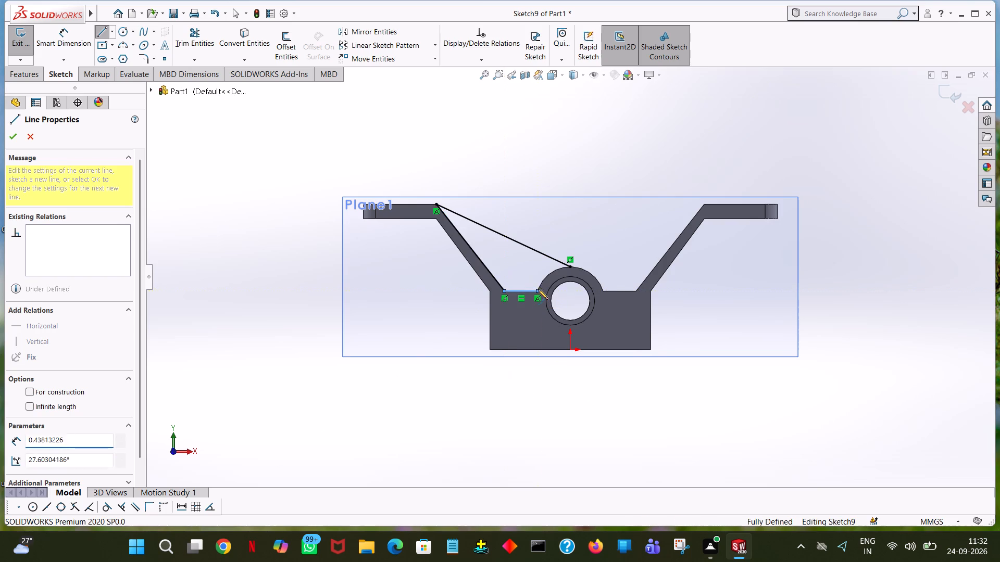
right_click(539, 271)
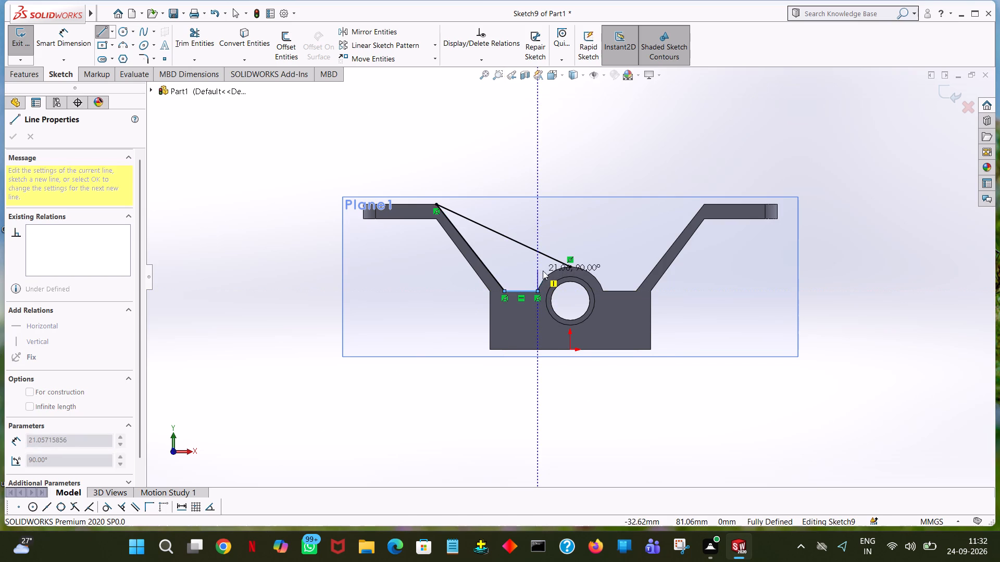
click(554, 276)
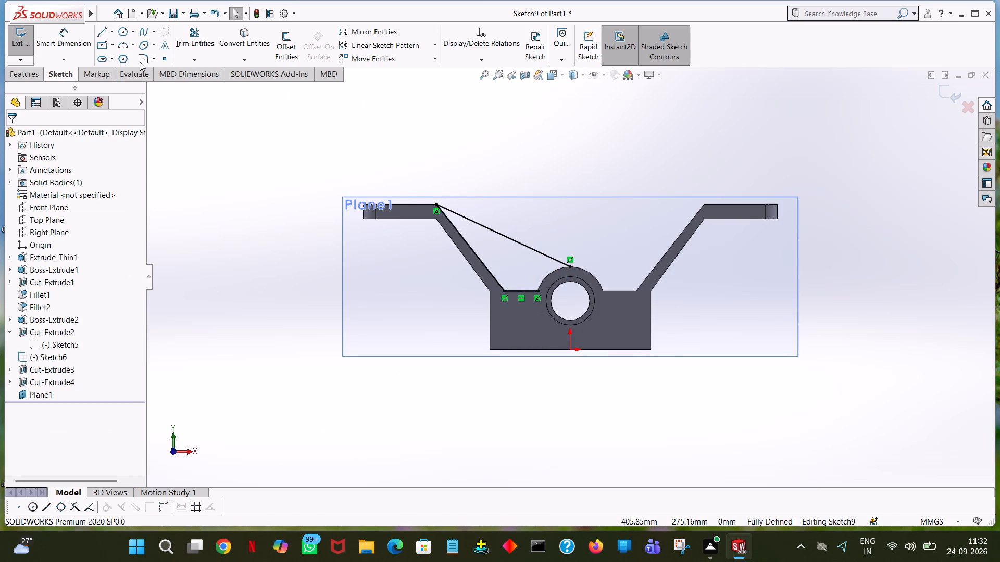
Close the rib profile with a three-point arc of 35 mm radius along the boss, up to the sloping line's end.
click(119, 44)
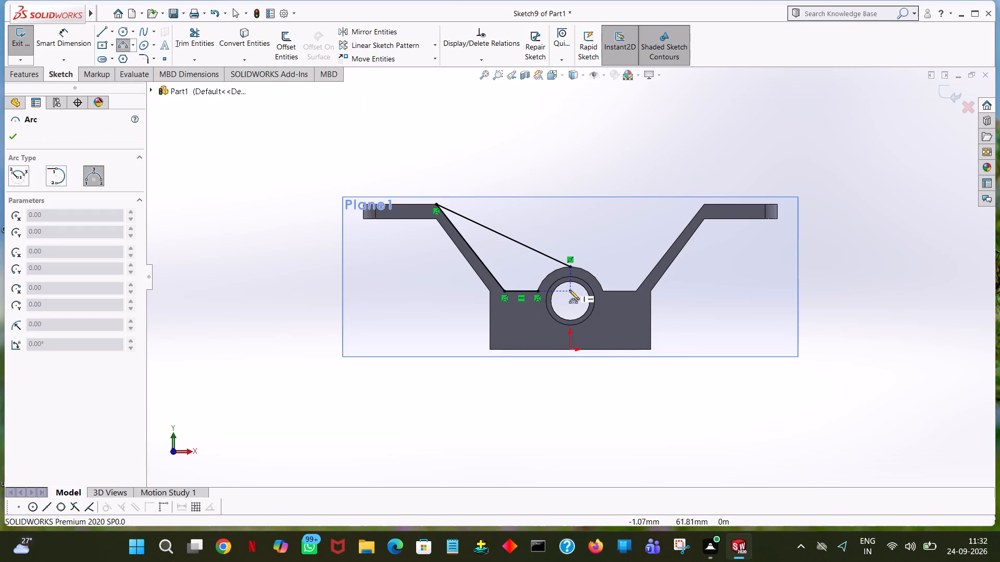
click(539, 290)
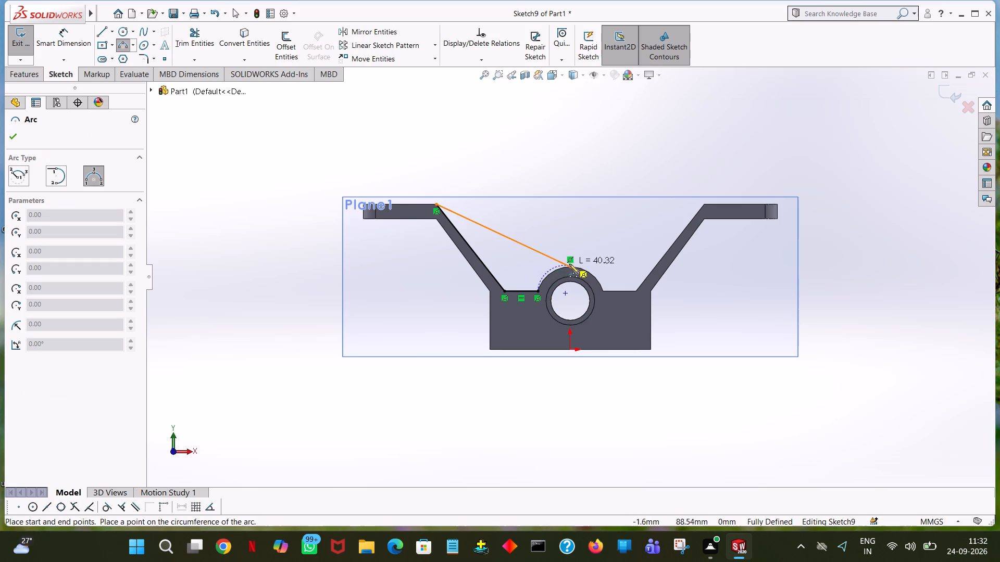
click(571, 266)
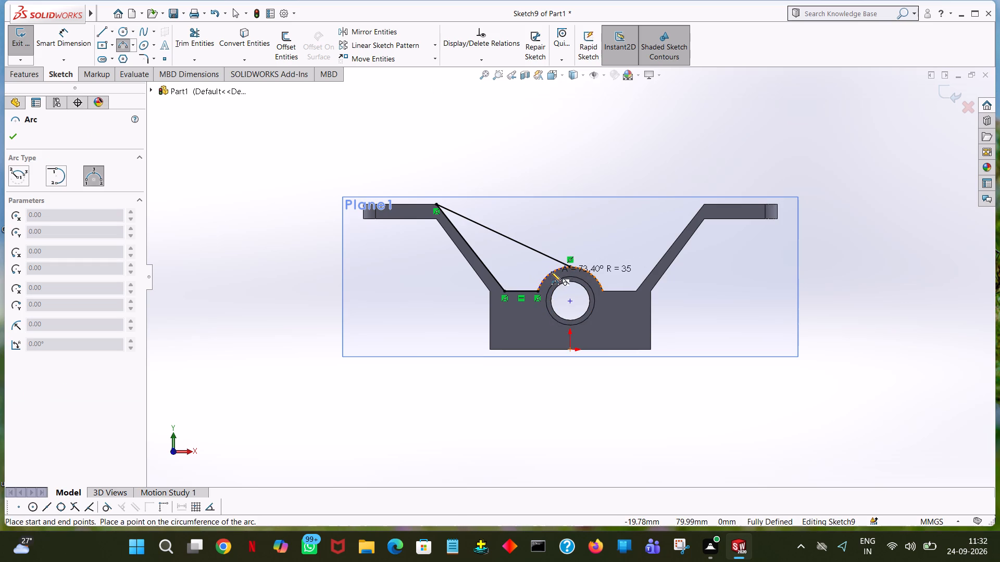
click(551, 272)
right_click(551, 272)
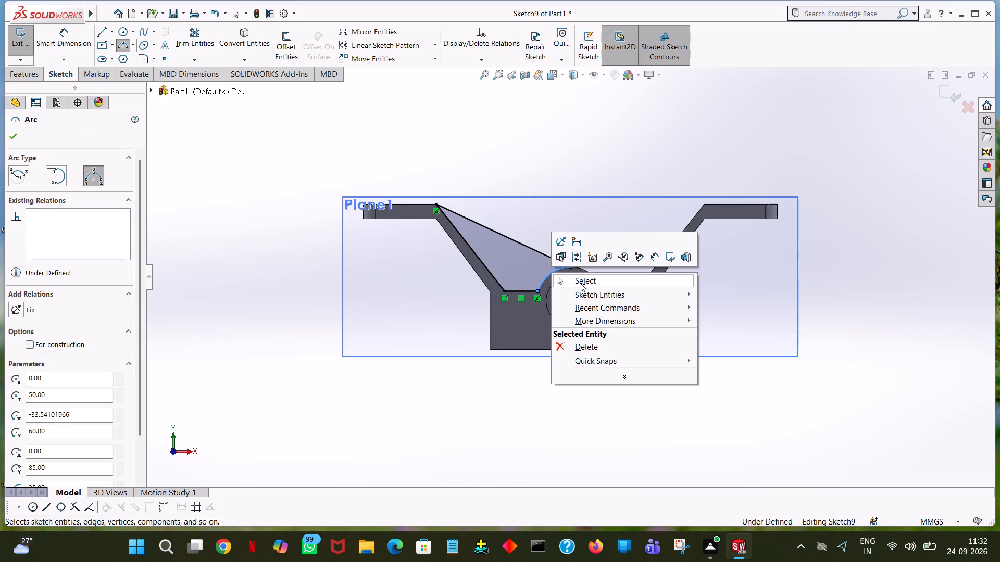
click(580, 283)
Try to extrude the closed rib profile 12.5 mm blind in the reversed direction, merged with the bracket.
click(19, 80)
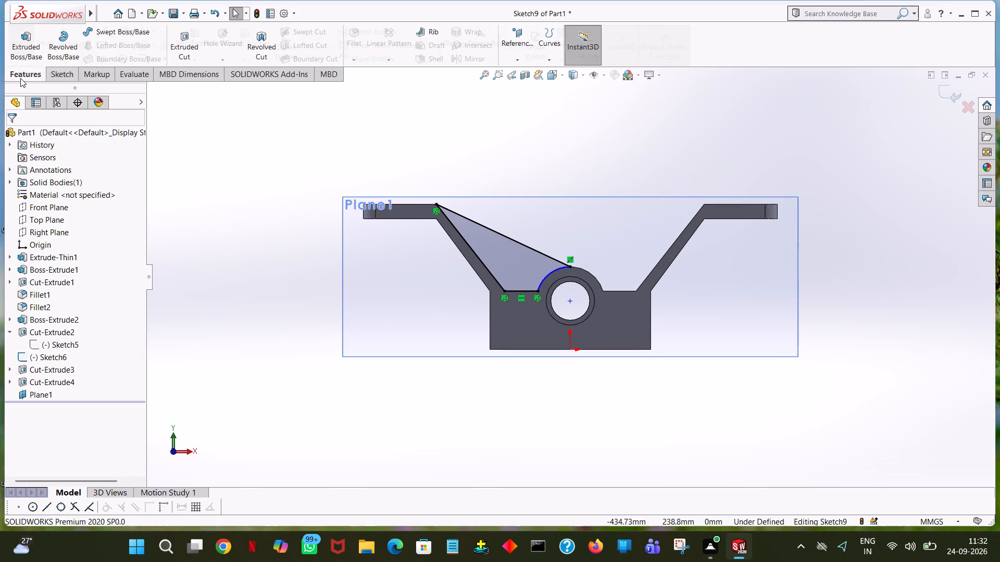
click(18, 46)
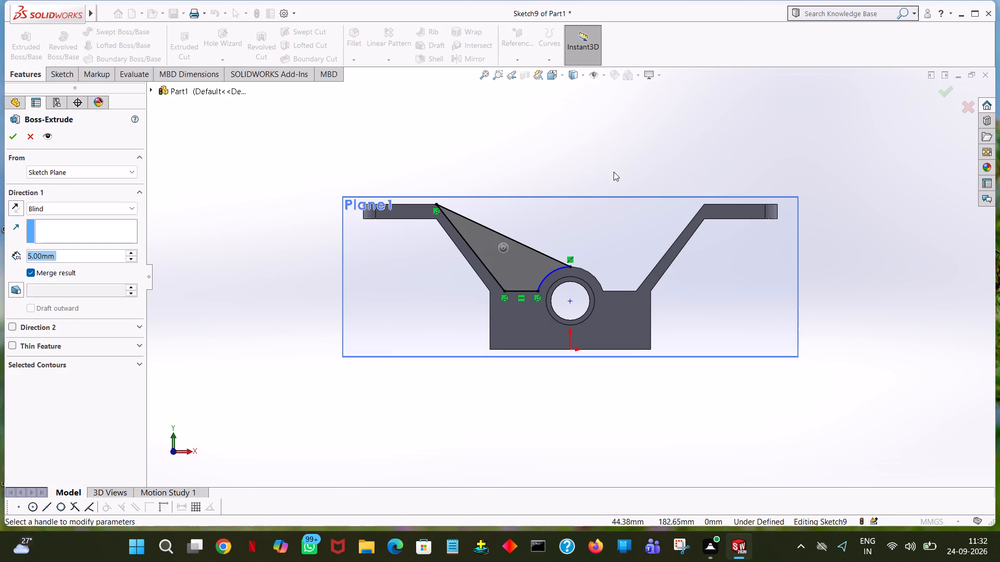
middle_drag(672, 129, 632, 212)
middle_drag(624, 182, 614, 190)
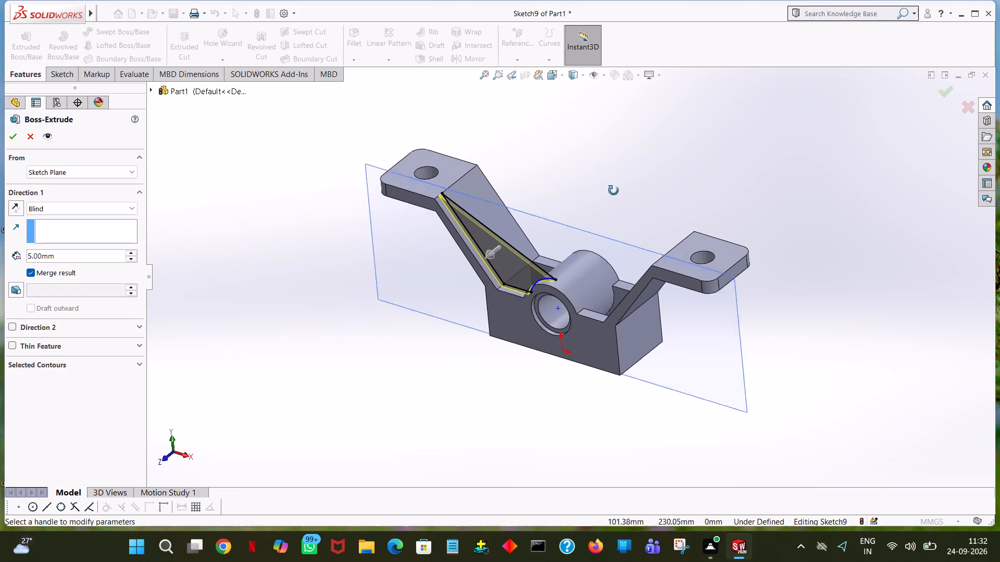
middle_drag(614, 190, 607, 286)
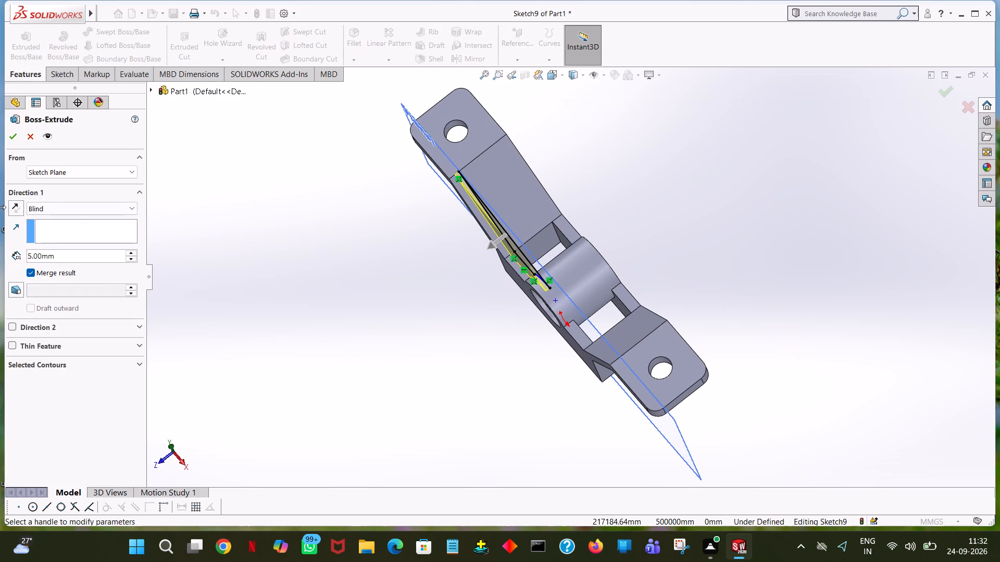
click(15, 205)
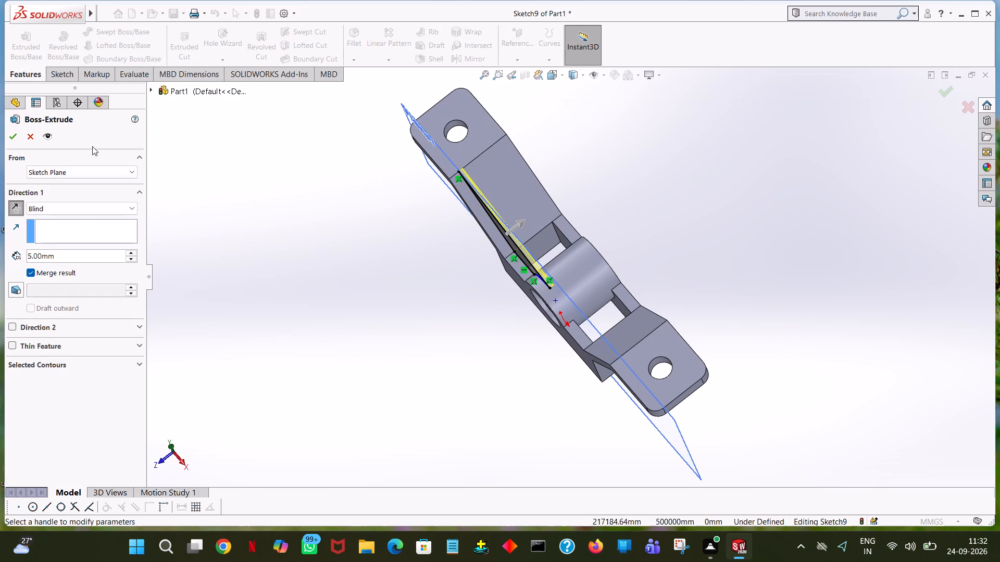
double_click(70, 251)
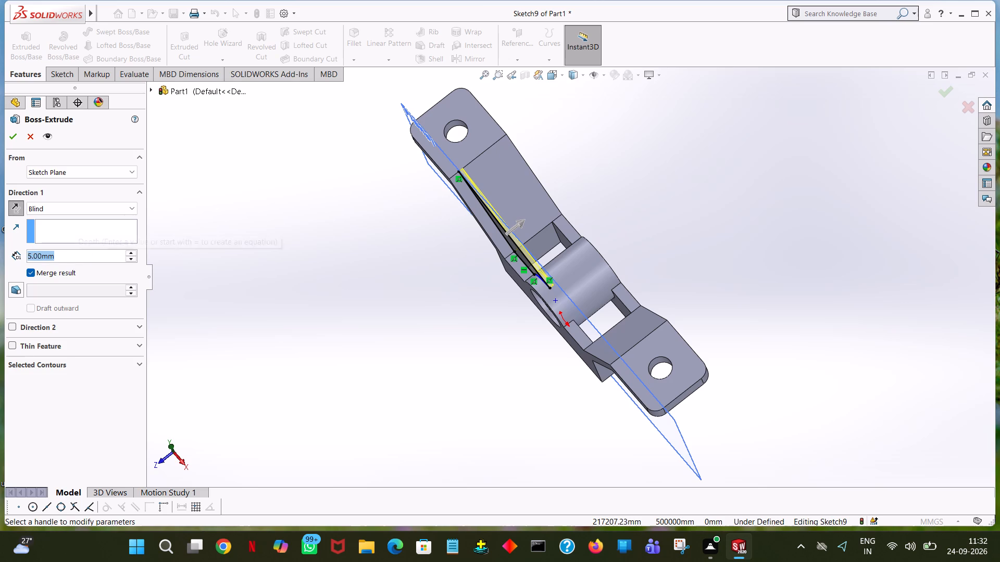
text(12.5)
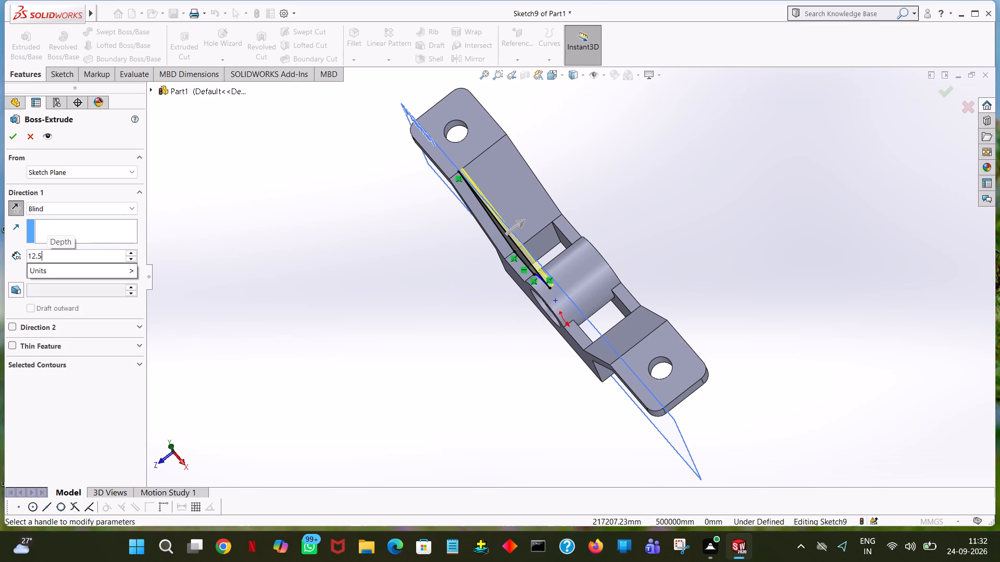
key(Return)
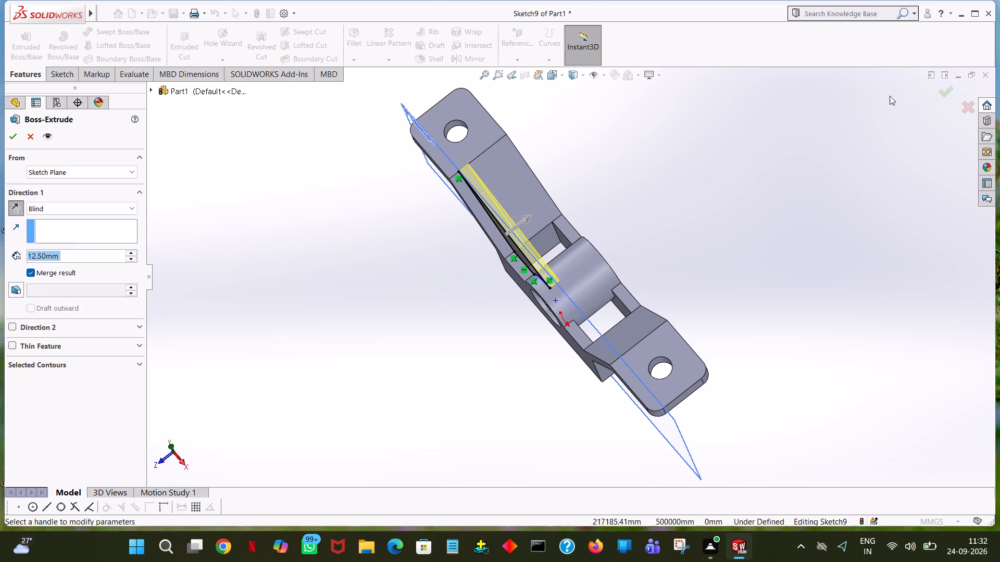
click(14, 137)
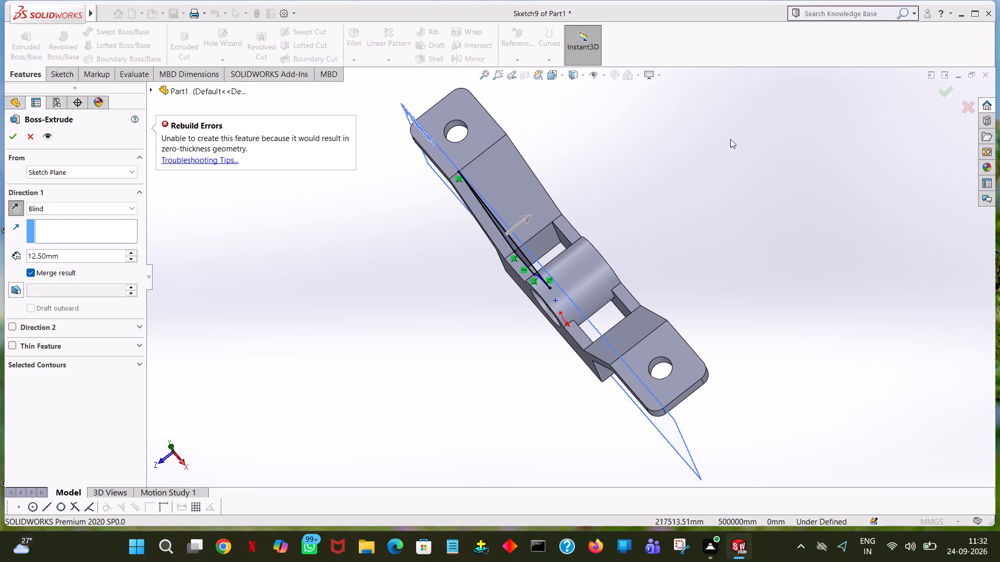
Turn off merging for the rib extrusion and create it as a separate body.
middle_drag(749, 201, 803, 45)
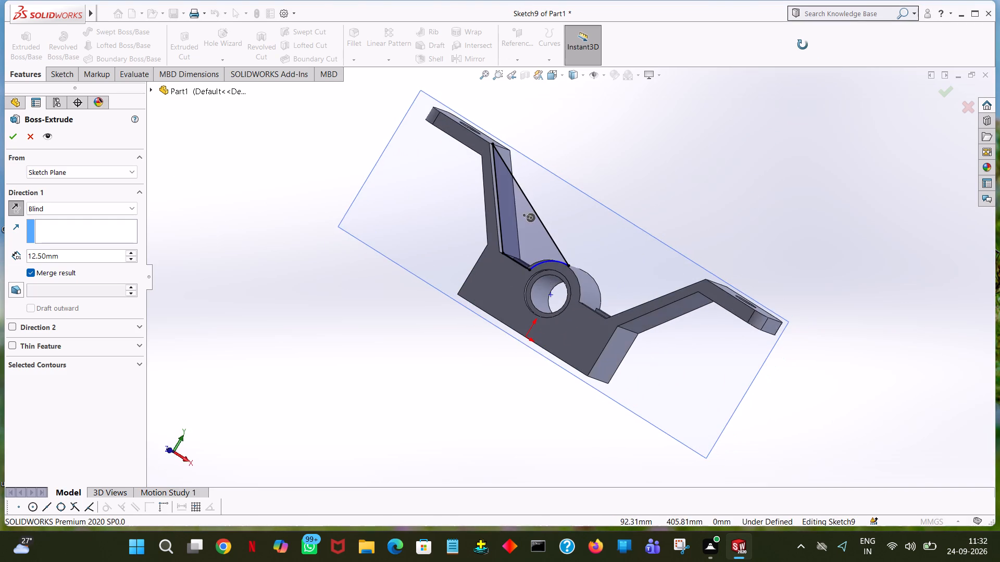
middle_drag(803, 45, 799, 74)
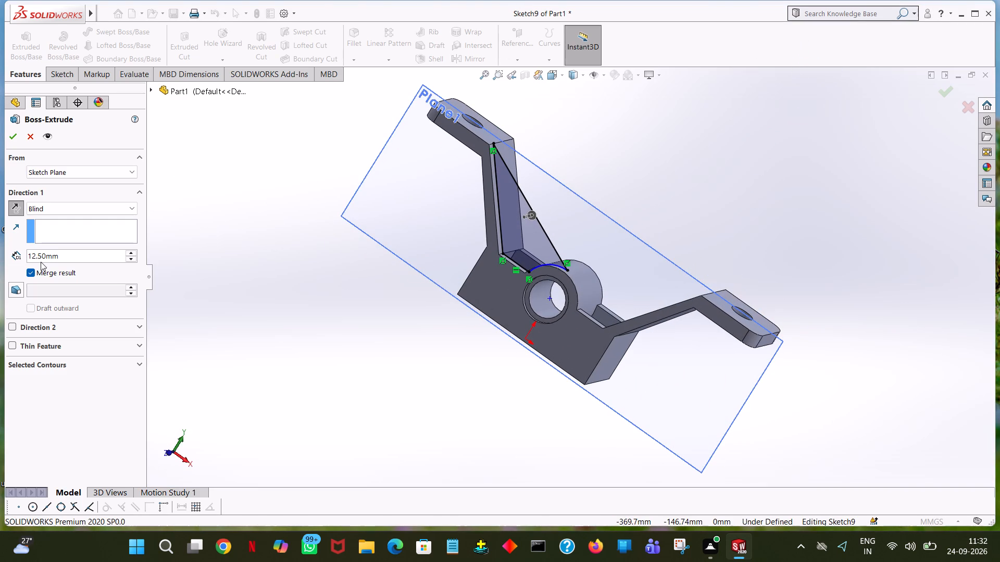
click(32, 273)
middle_drag(999, 158, 962, 160)
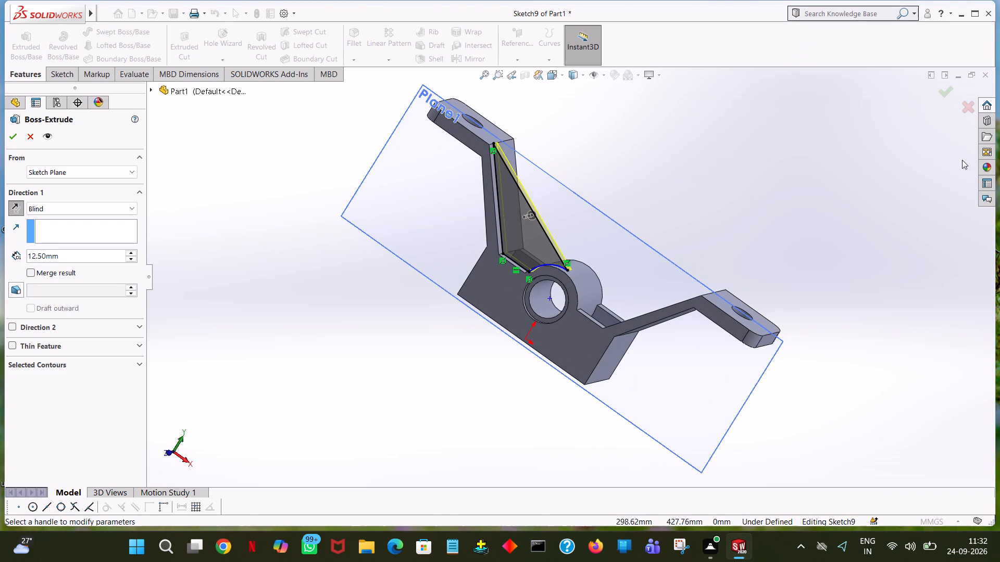
middle_drag(962, 160, 919, 151)
middle_drag(920, 151, 854, 199)
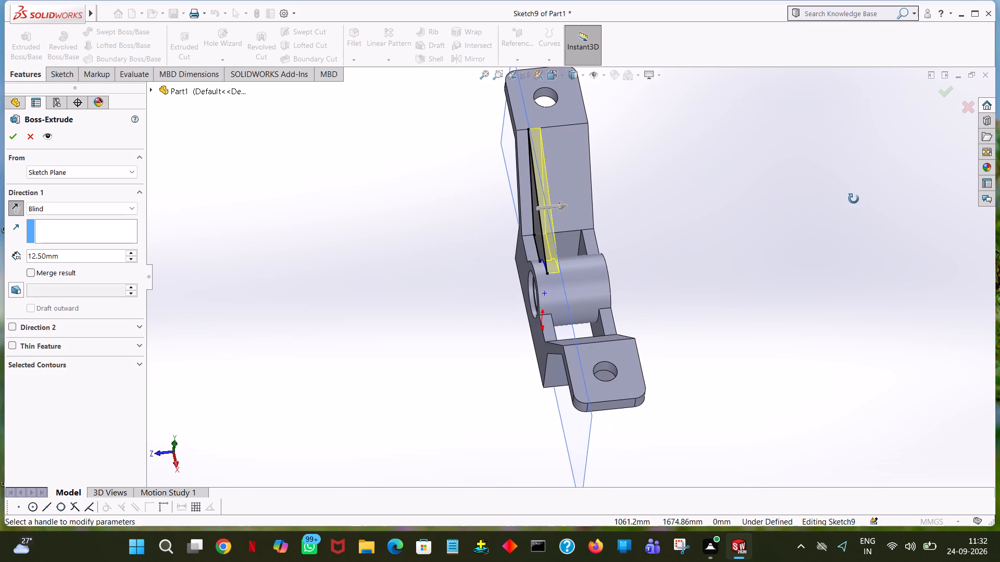
middle_drag(854, 199, 854, 200)
click(12, 140)
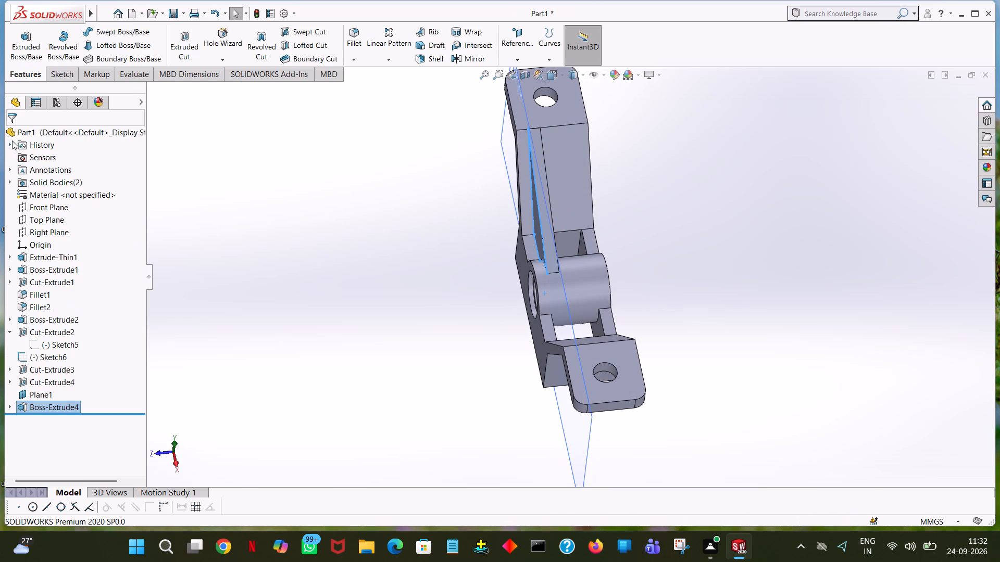
click(390, 191)
Try to mirror the left arm's rib feature about the Front Plane.
middle_drag(439, 207, 423, 237)
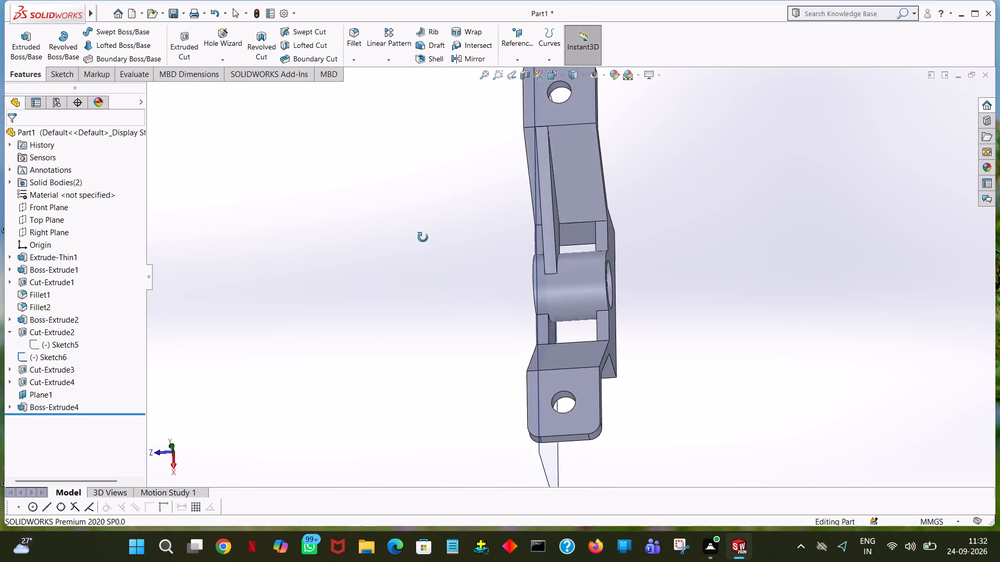
middle_drag(423, 237, 424, 258)
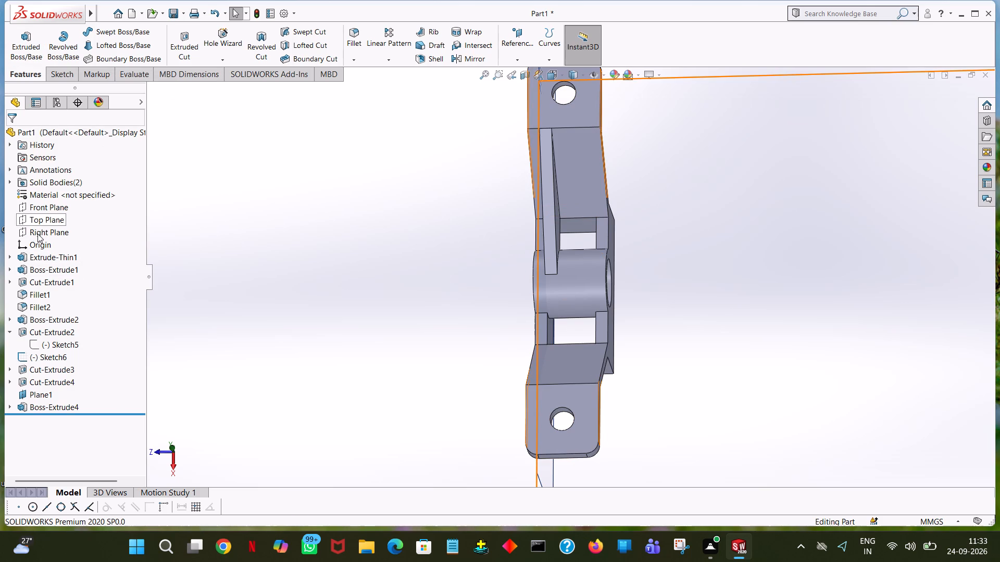
click(37, 234)
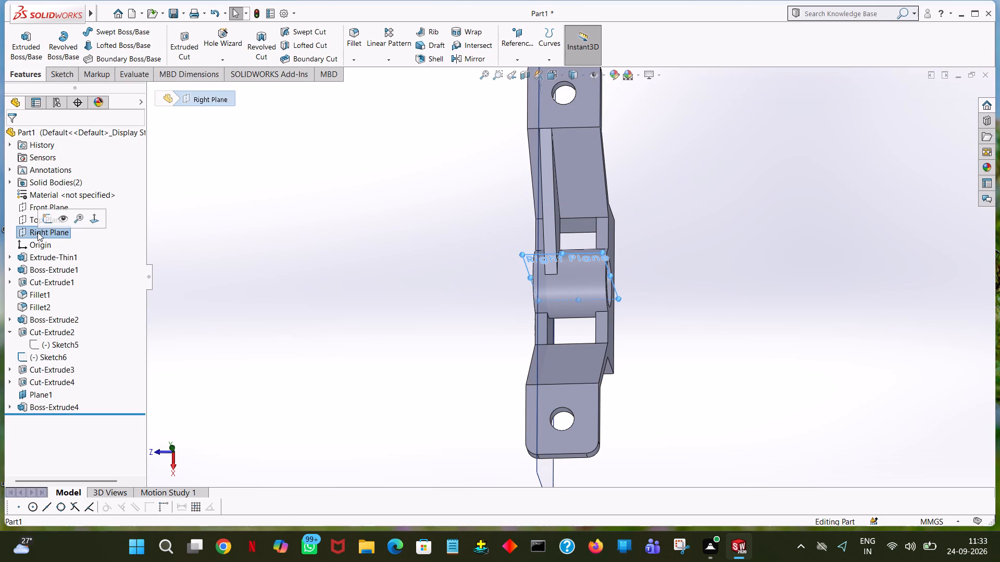
click(30, 221)
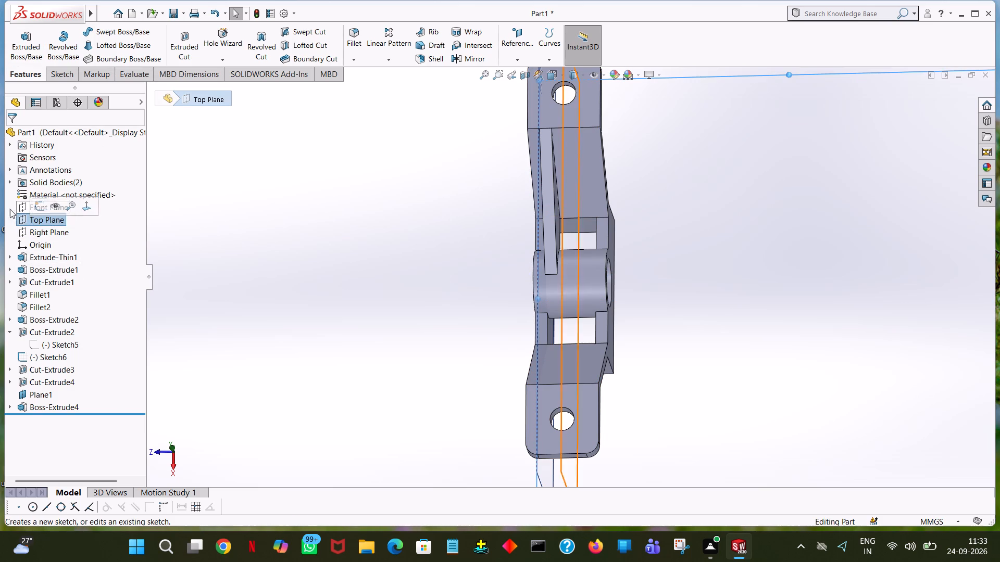
click(32, 205)
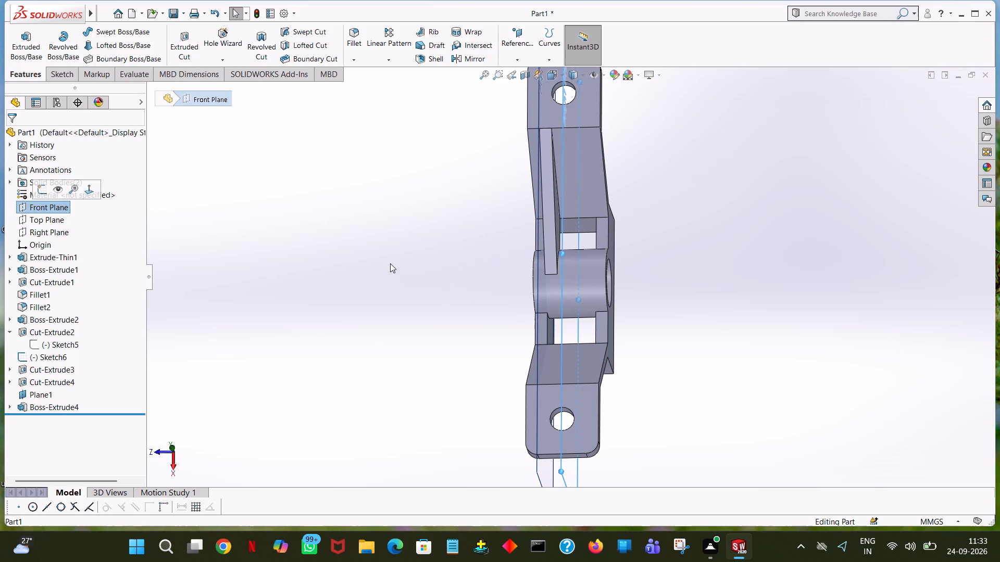
middle_drag(391, 263, 394, 220)
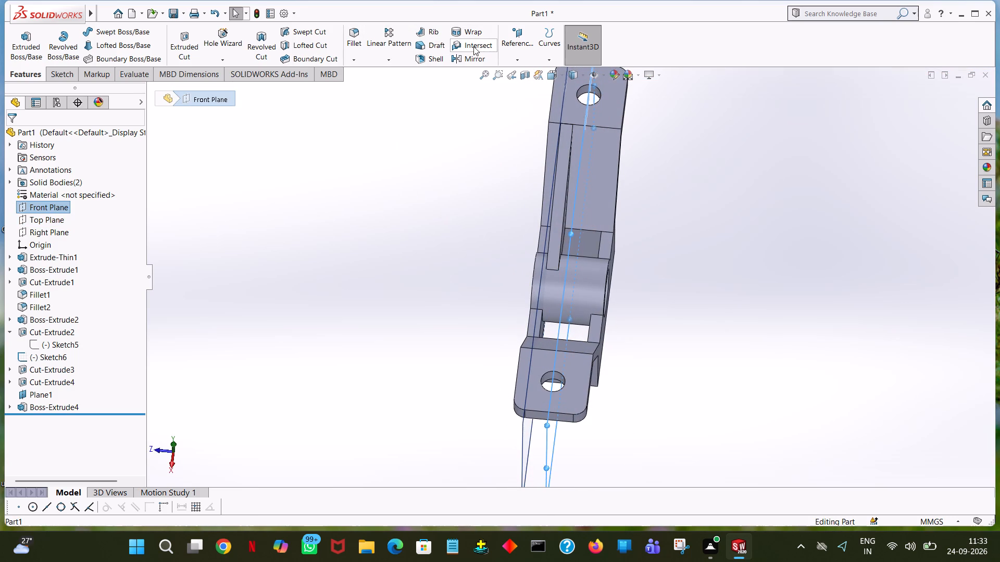
click(463, 56)
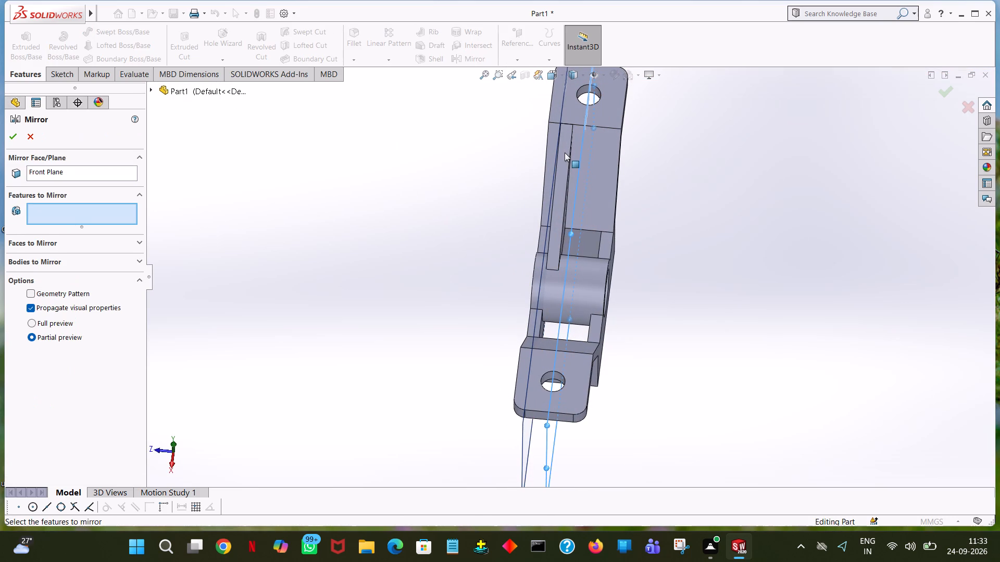
click(565, 153)
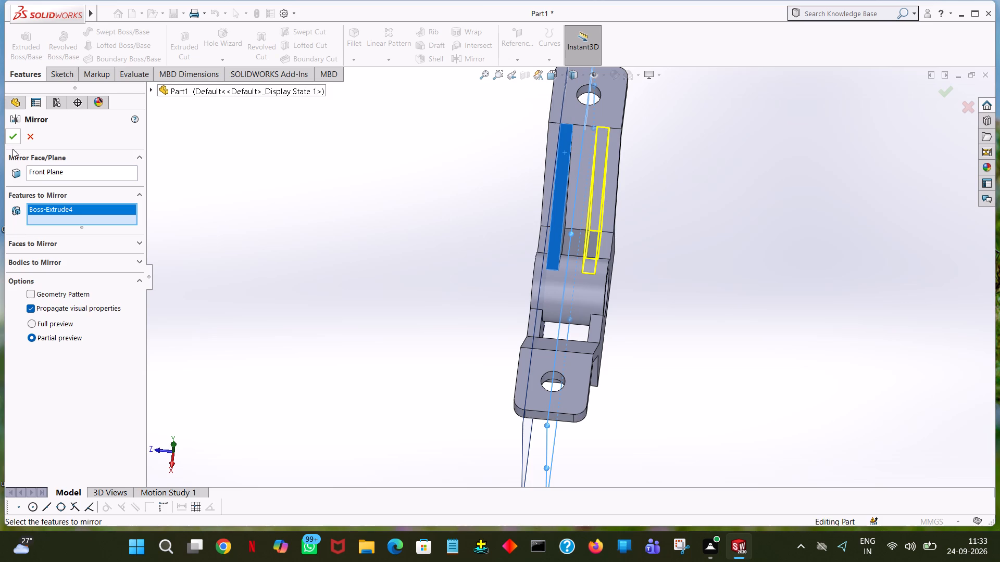
click(10, 135)
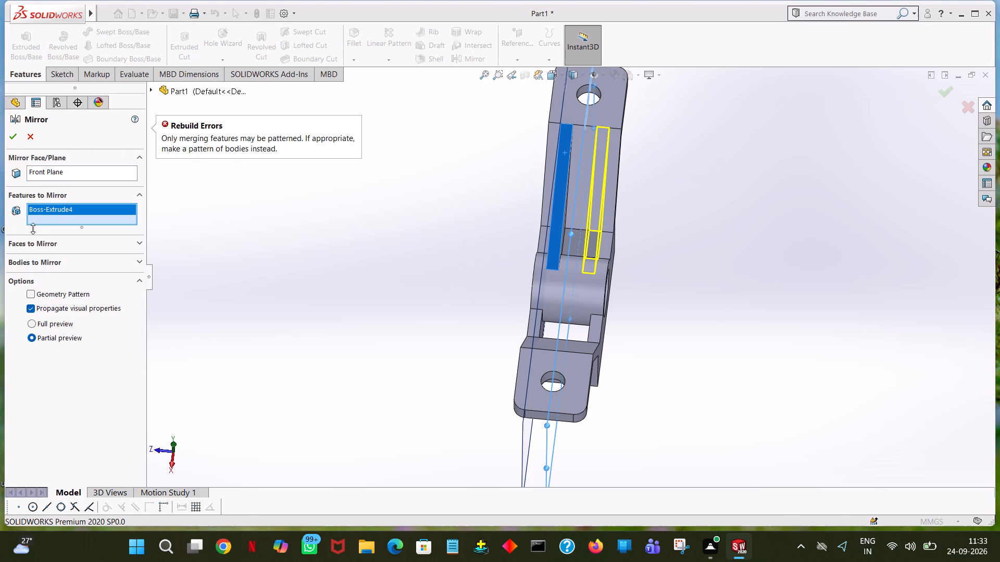
click(14, 137)
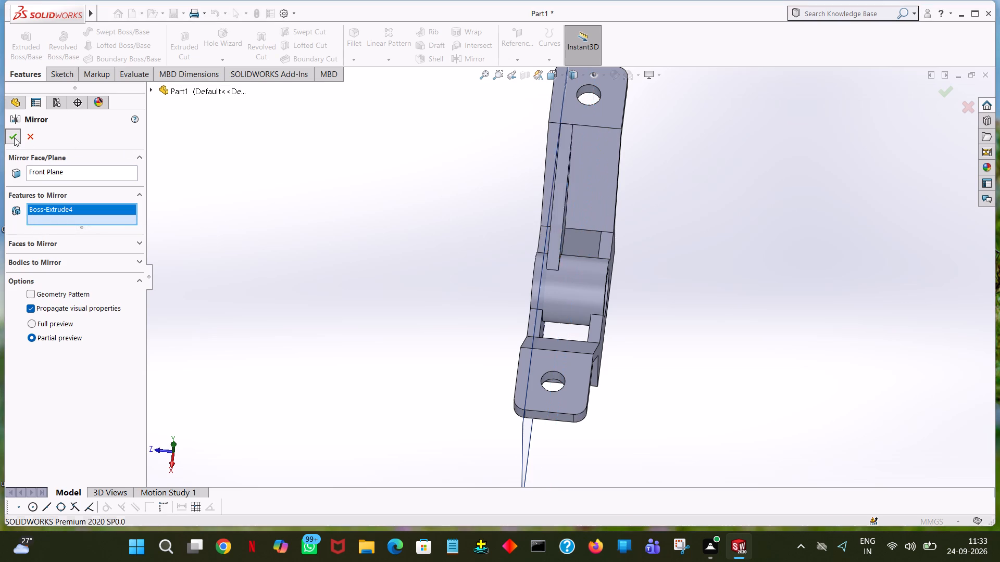
Mirror the left arm's rib as a body about the Front Plane, without merging solids.
middle_drag(441, 328, 444, 289)
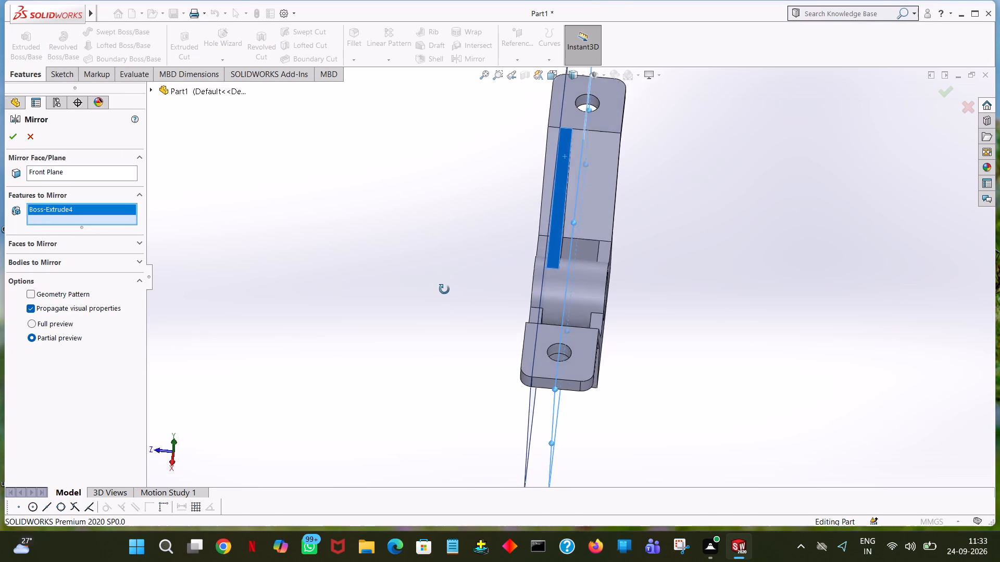
middle_drag(444, 289, 445, 196)
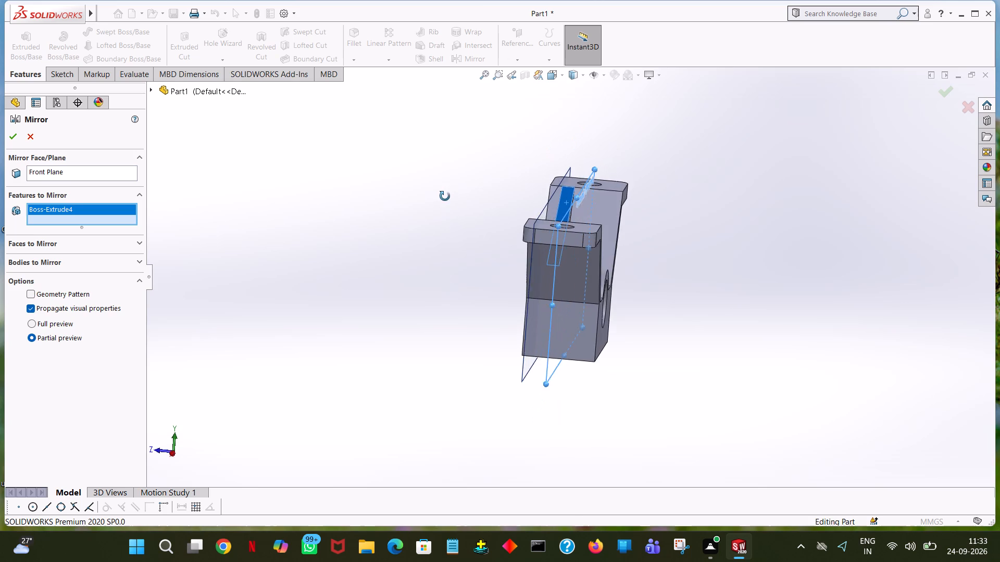
middle_drag(445, 196, 449, 209)
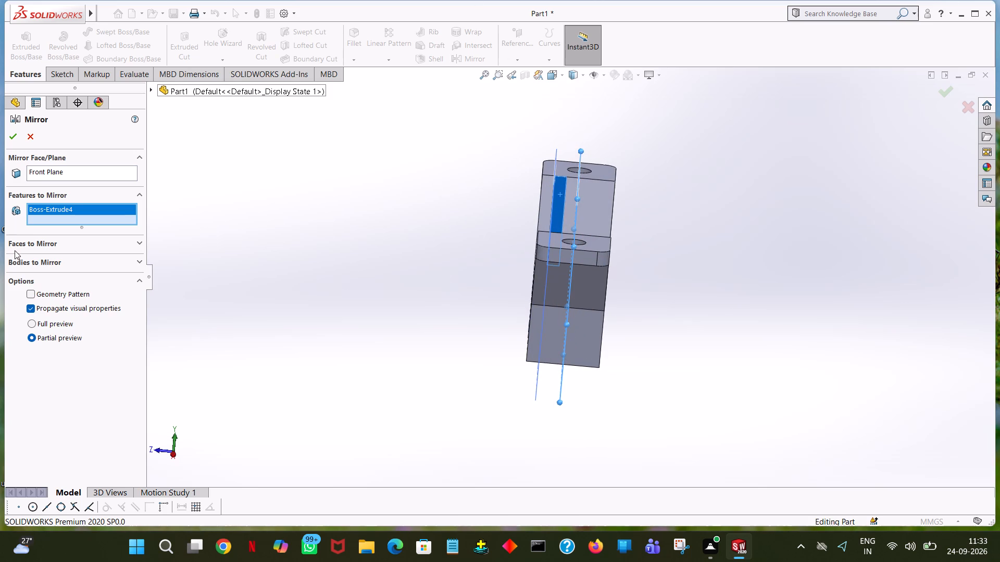
click(17, 266)
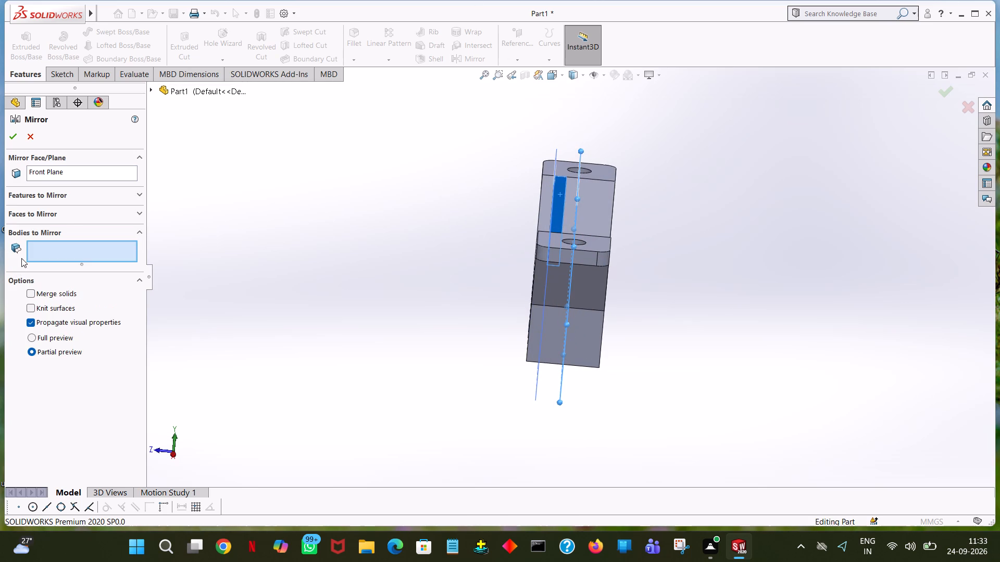
click(48, 251)
click(553, 213)
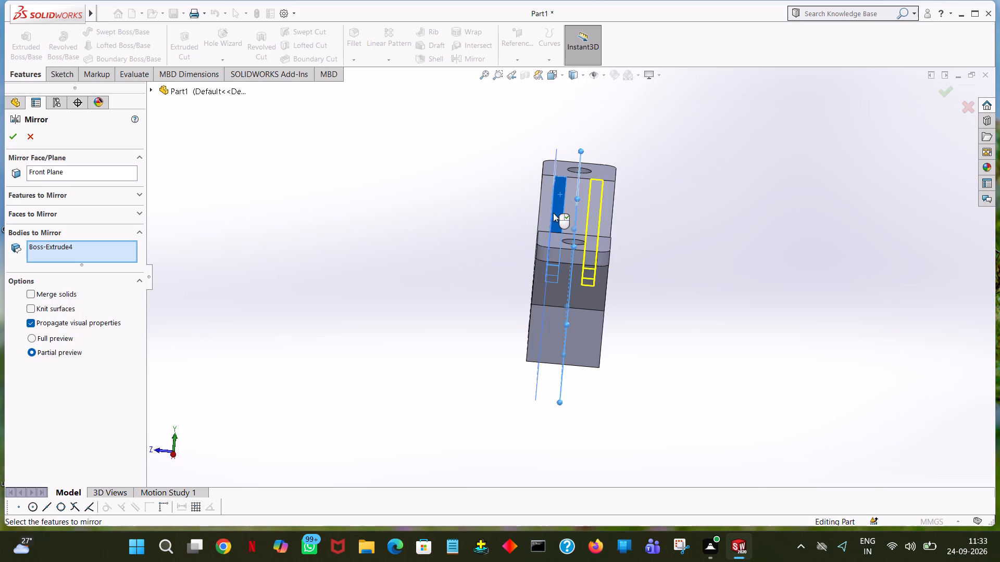
click(9, 142)
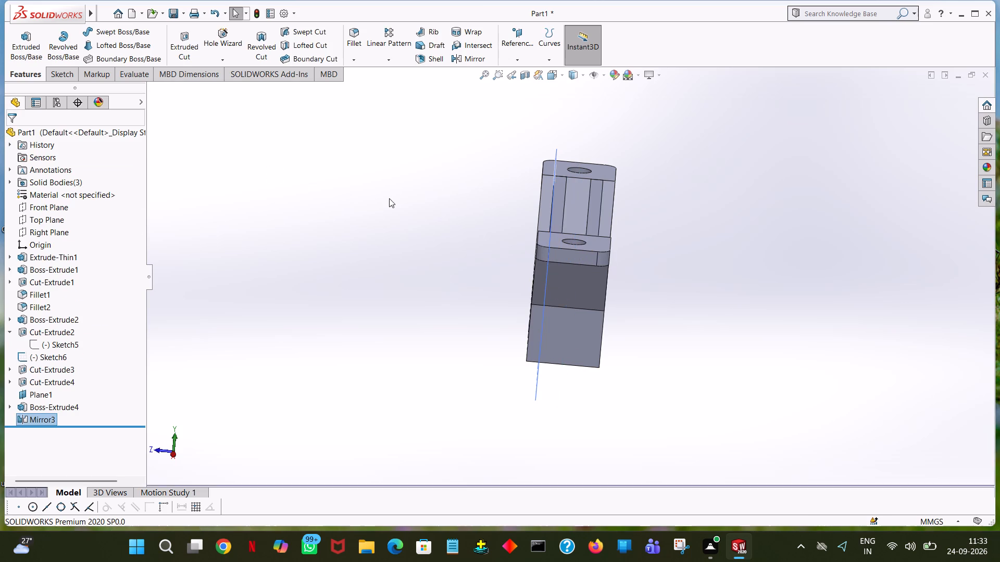
click(390, 199)
Hide the reference plane Plane1 that runs along the bracket.
middle_drag(396, 220, 388, 403)
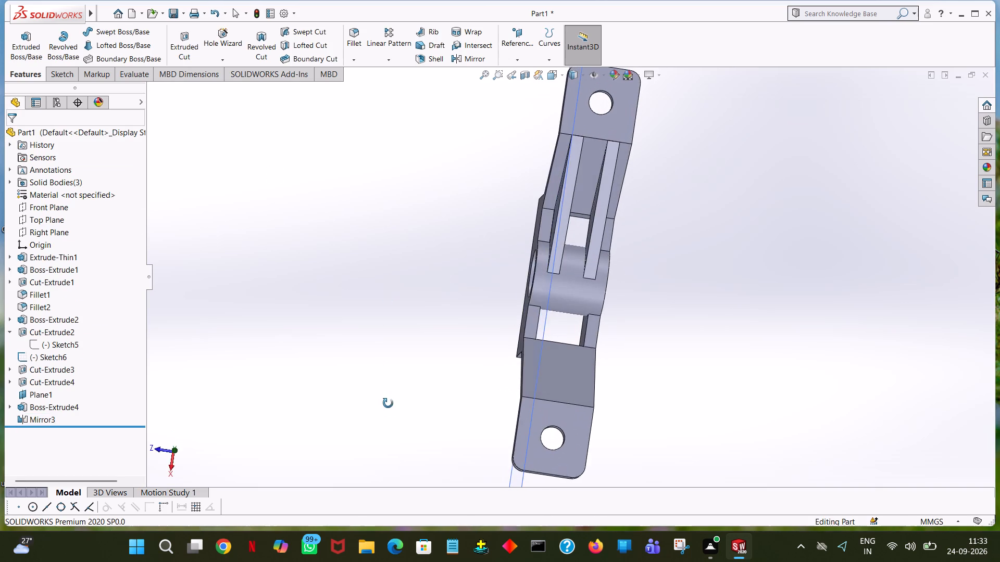
middle_drag(388, 403, 307, 320)
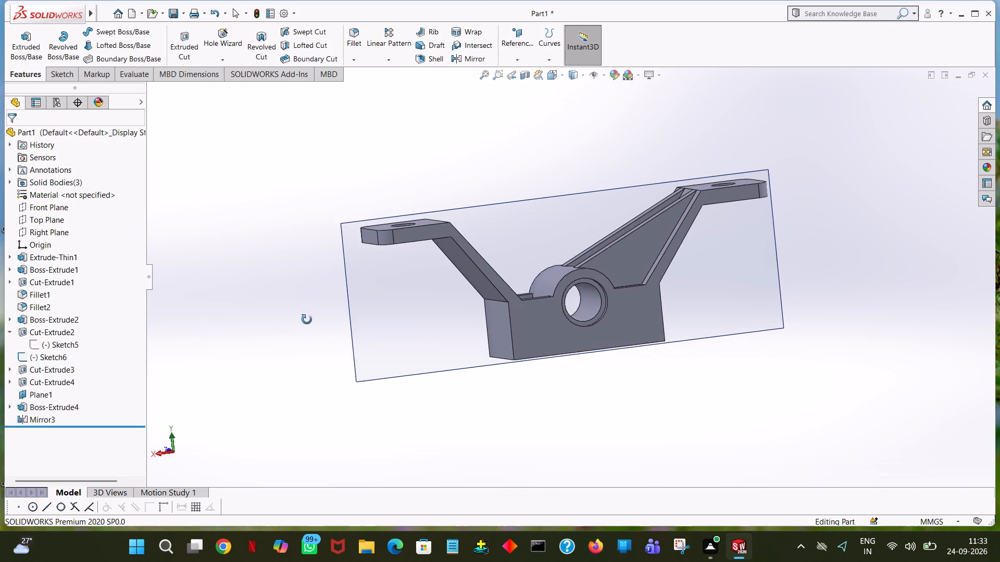
middle_drag(307, 320, 304, 343)
middle_click(304, 343)
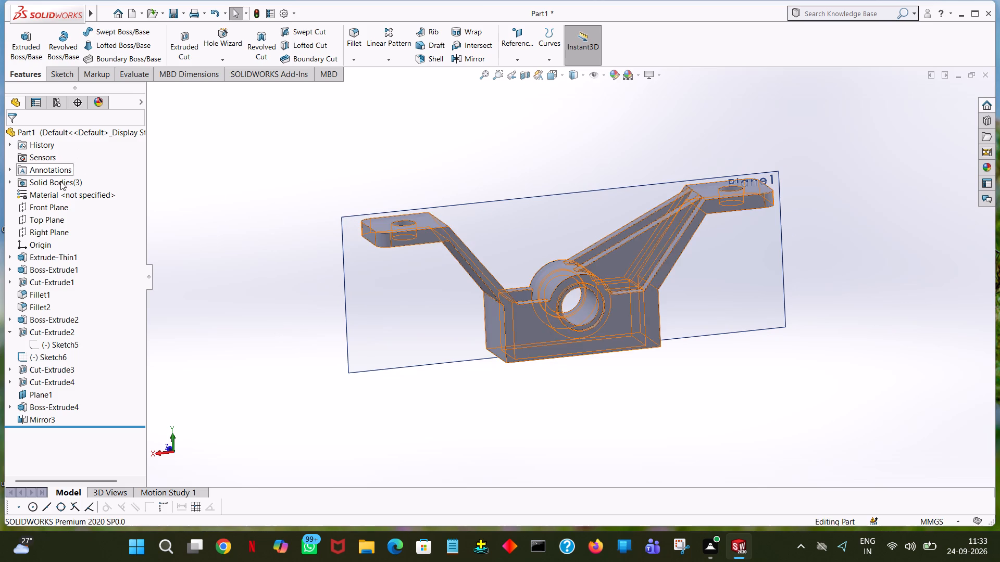
click(41, 392)
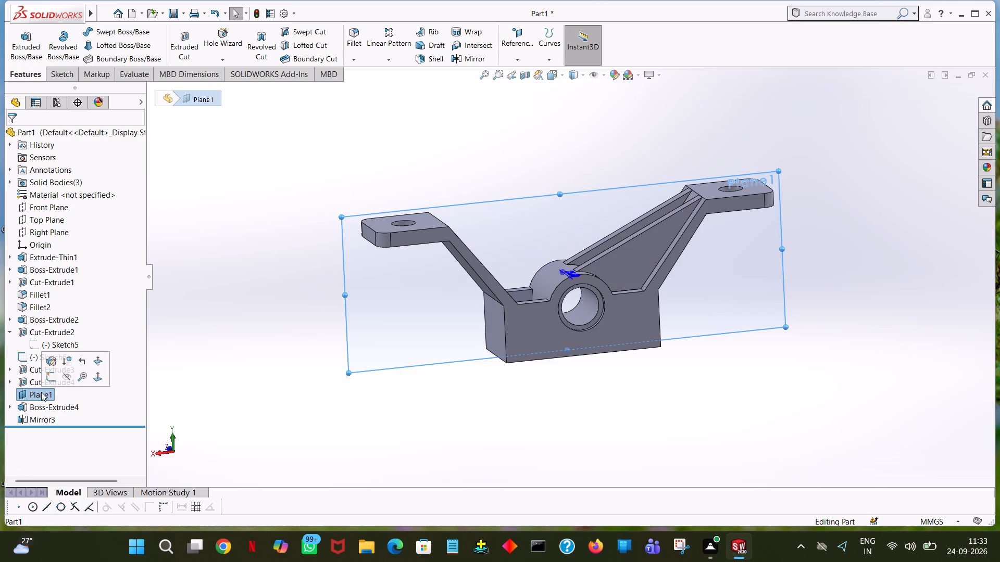
click(66, 375)
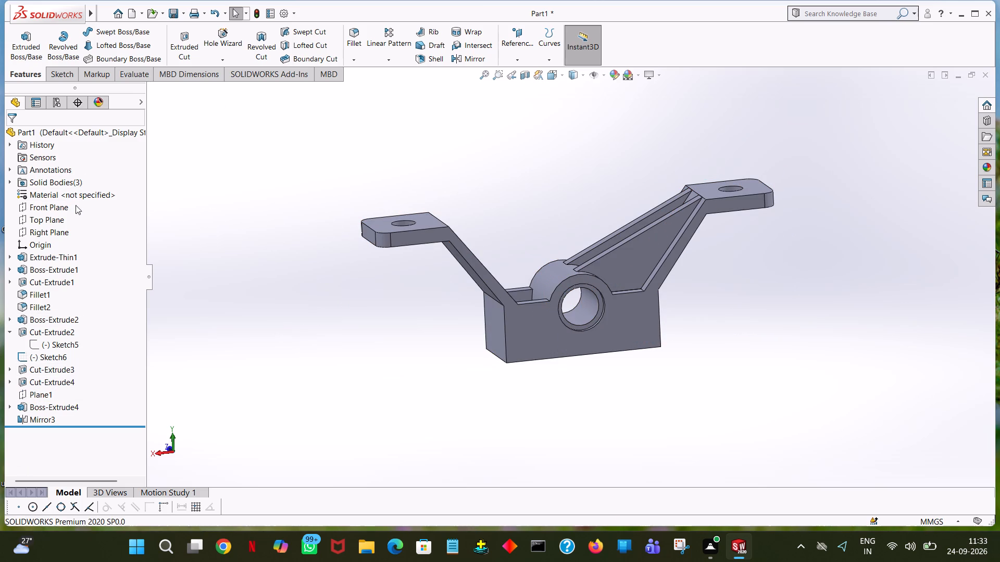
Mirror both rib bodies about the Right Plane onto the opposite arm, without merging solids.
click(48, 230)
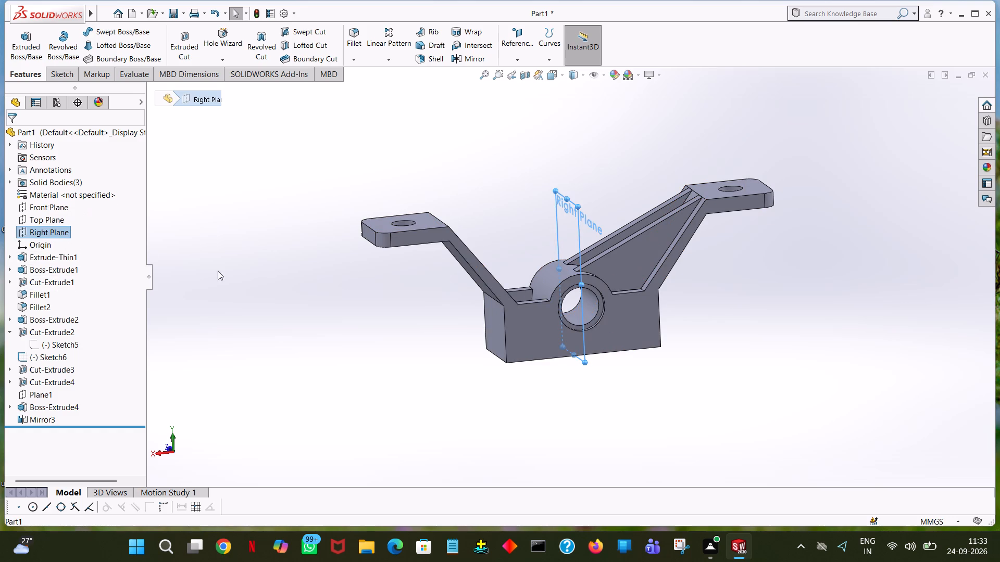
middle_drag(311, 349, 276, 313)
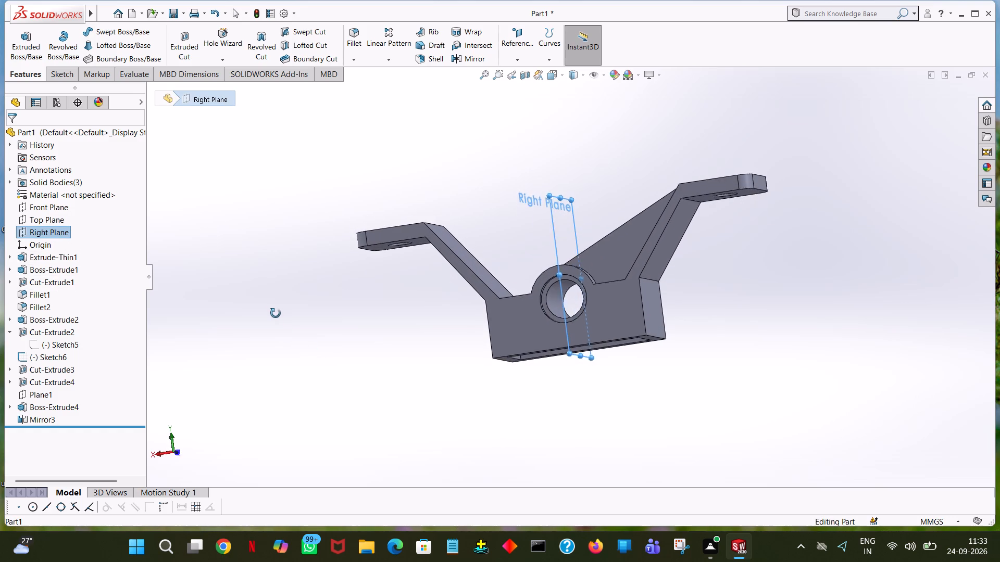
middle_drag(276, 313, 285, 408)
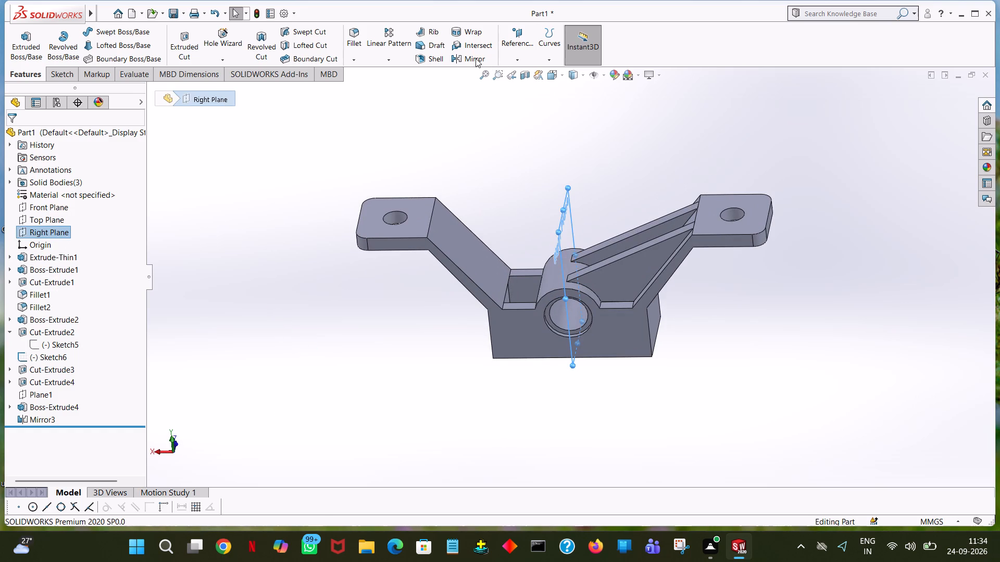
click(476, 58)
click(626, 263)
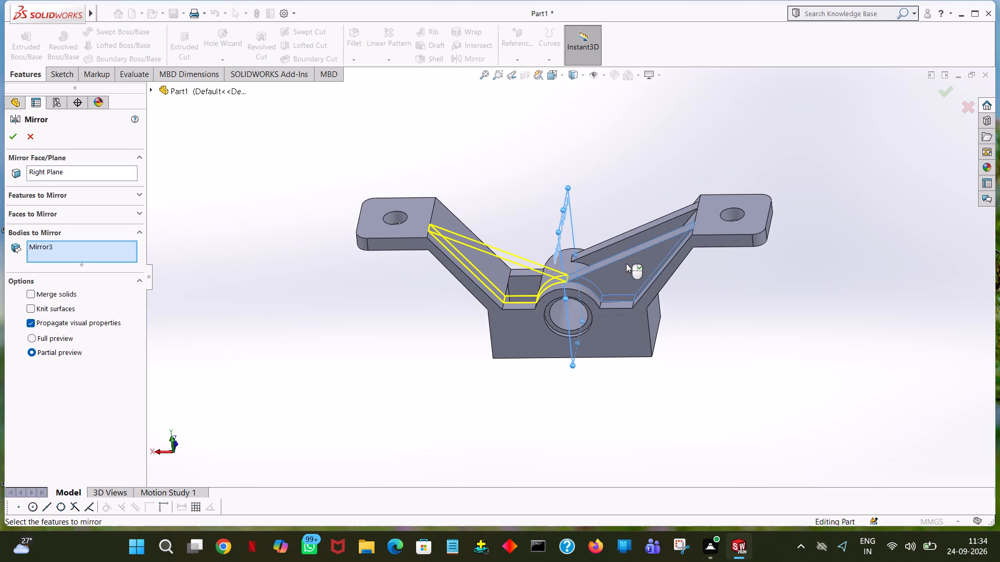
click(631, 235)
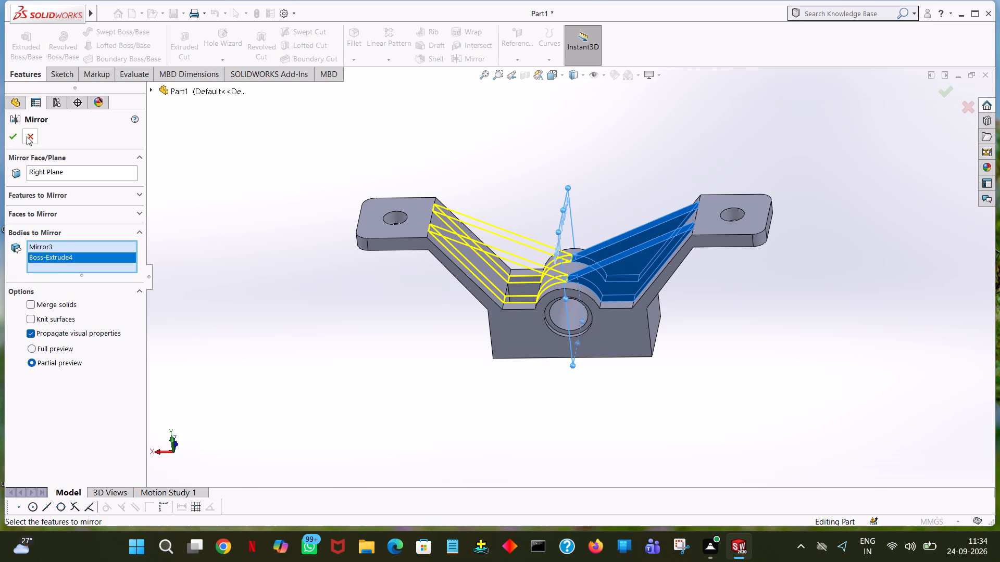
click(15, 136)
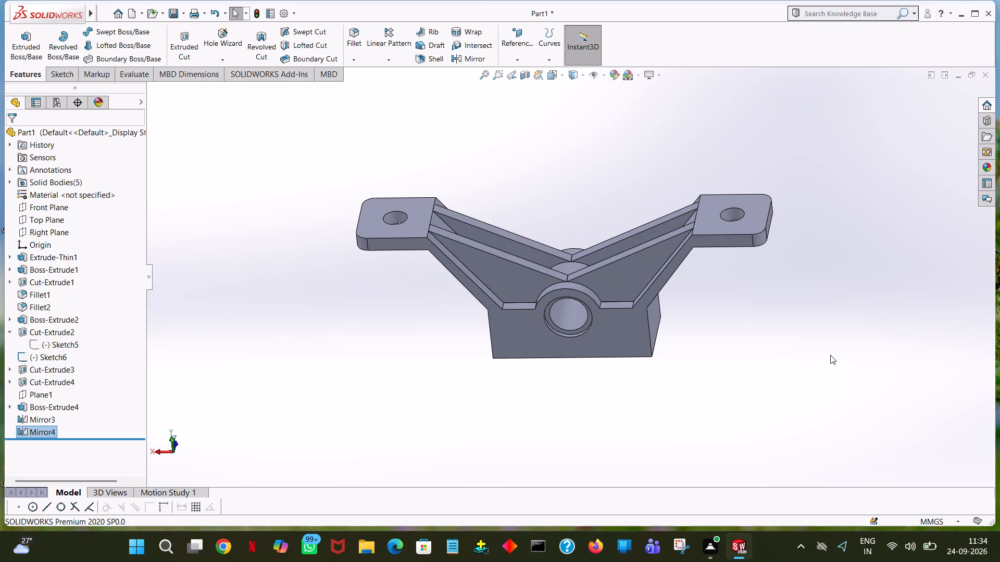
Examine the ribbed bracket from above, below, both ends and the boss side.
middle_drag(835, 339, 888, 263)
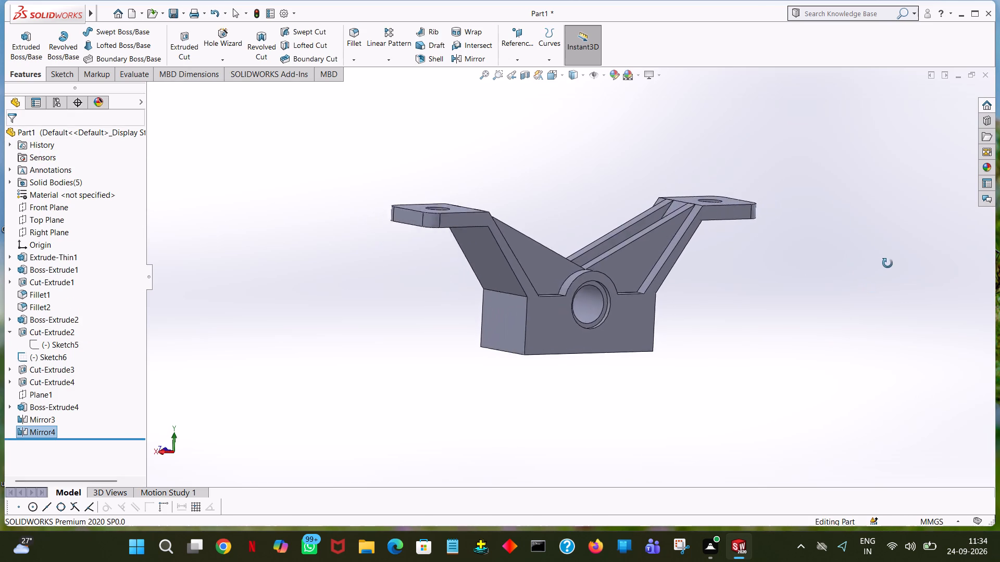
middle_drag(888, 263, 846, 238)
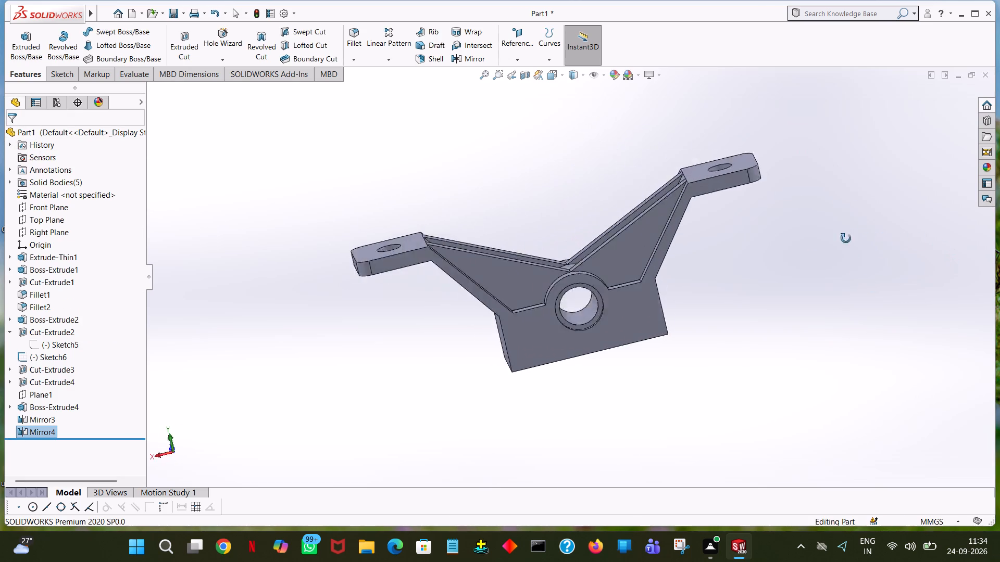
middle_drag(846, 238, 523, 321)
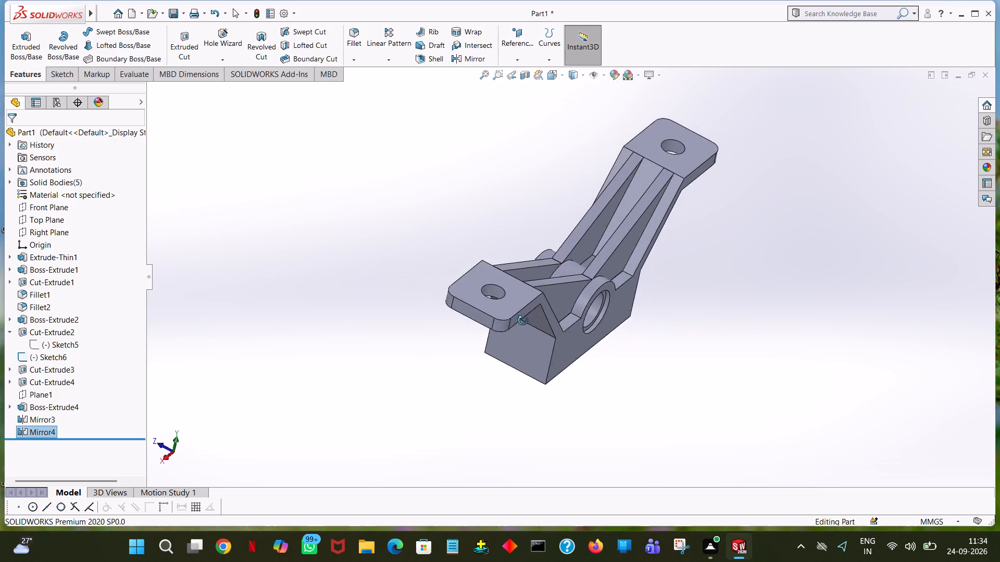
middle_drag(523, 321, 600, 262)
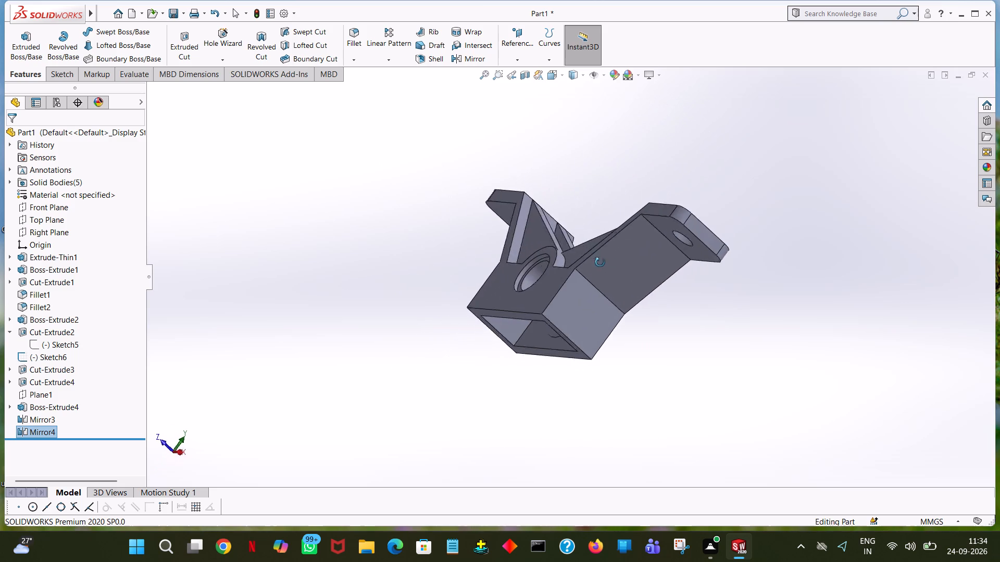
middle_drag(600, 262, 678, 135)
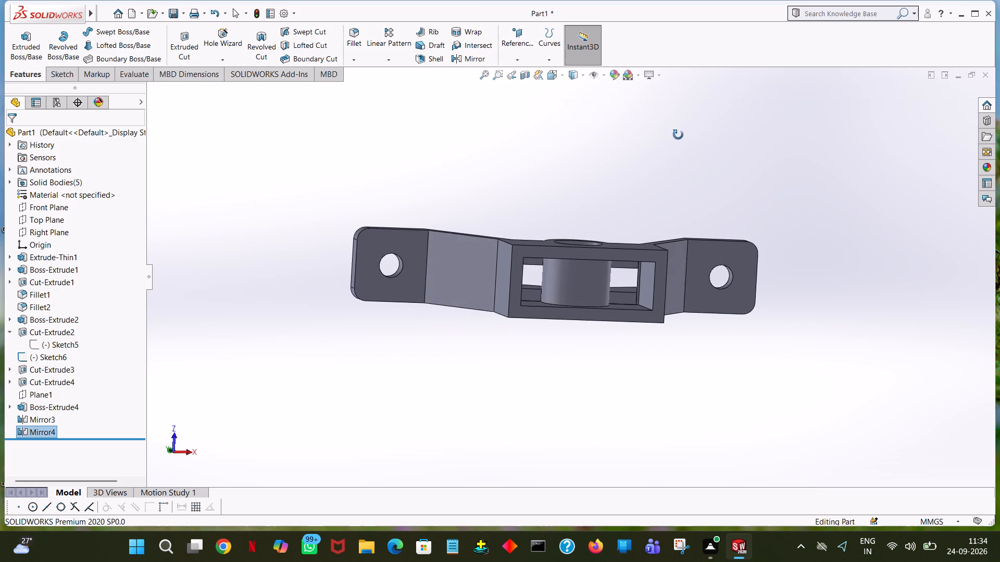
middle_drag(678, 135, 600, 316)
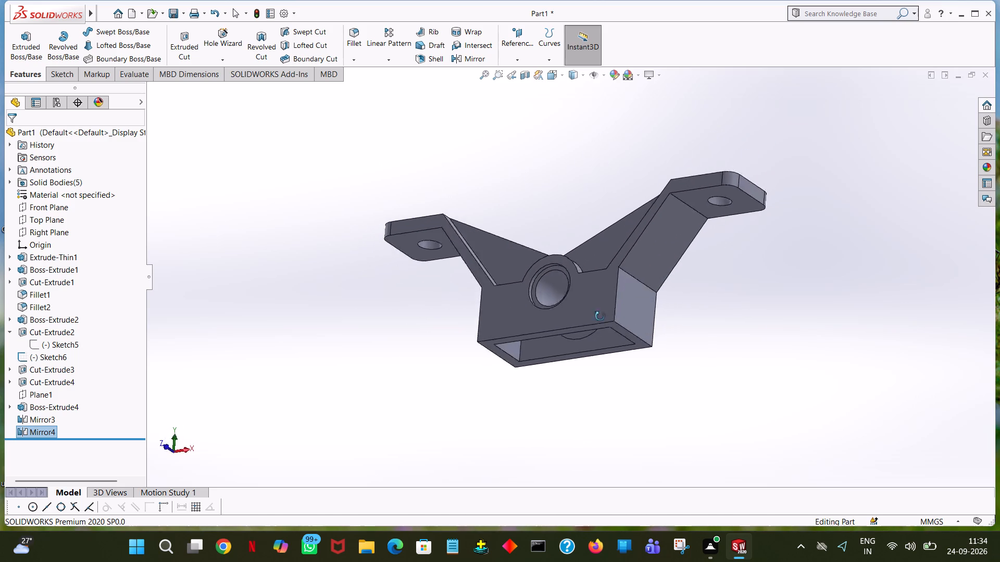
middle_drag(600, 316, 484, 337)
middle_drag(612, 315, 619, 315)
middle_drag(620, 315, 596, 200)
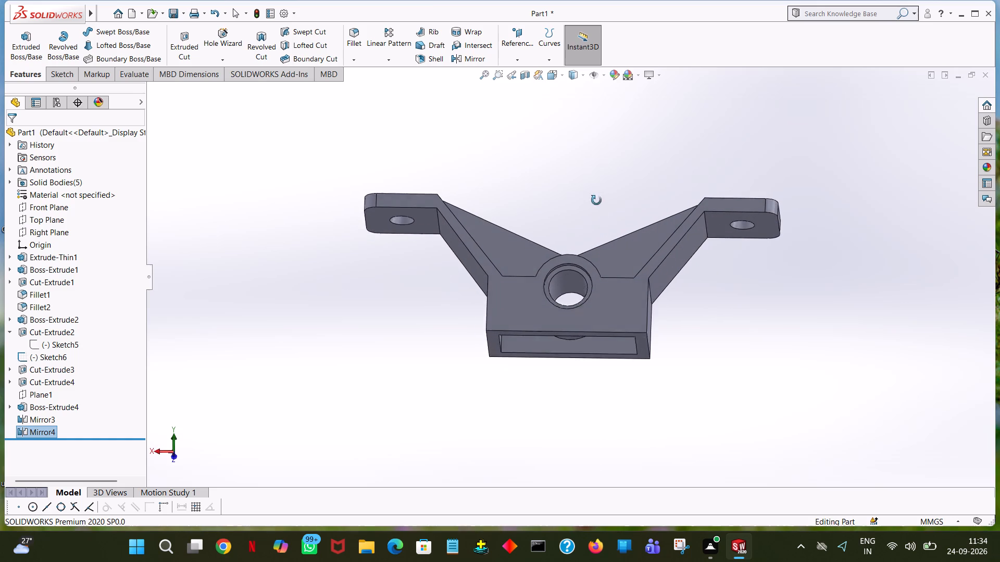
middle_drag(596, 200, 662, 185)
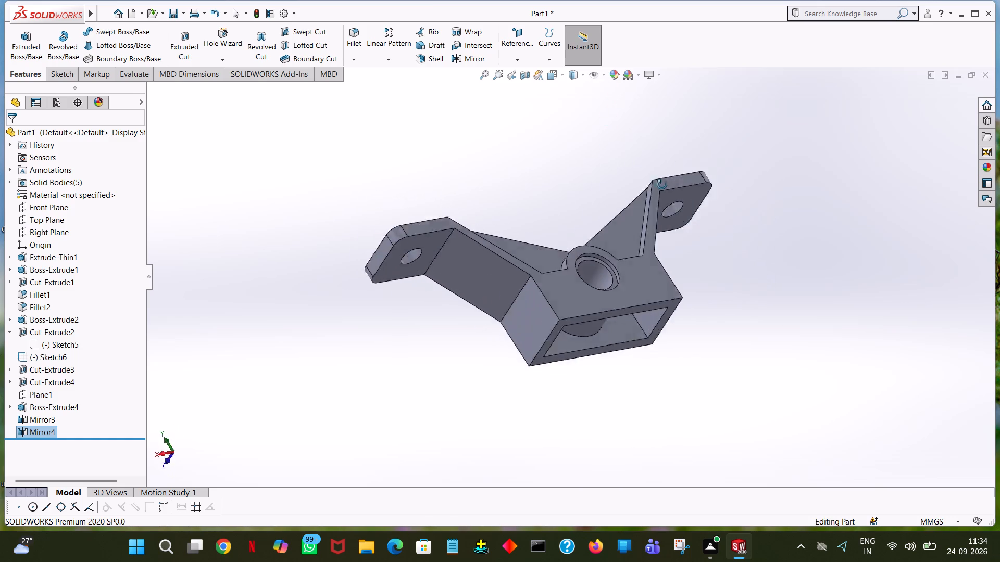
middle_drag(662, 185, 707, 220)
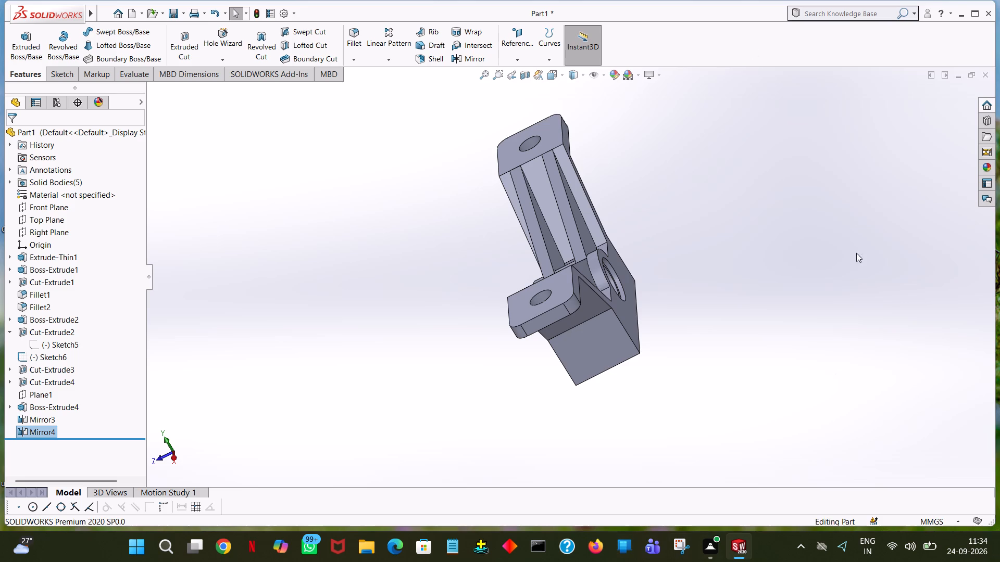
middle_click(685, 213)
middle_drag(698, 270, 708, 299)
middle_drag(711, 353, 714, 387)
middle_drag(714, 389, 714, 417)
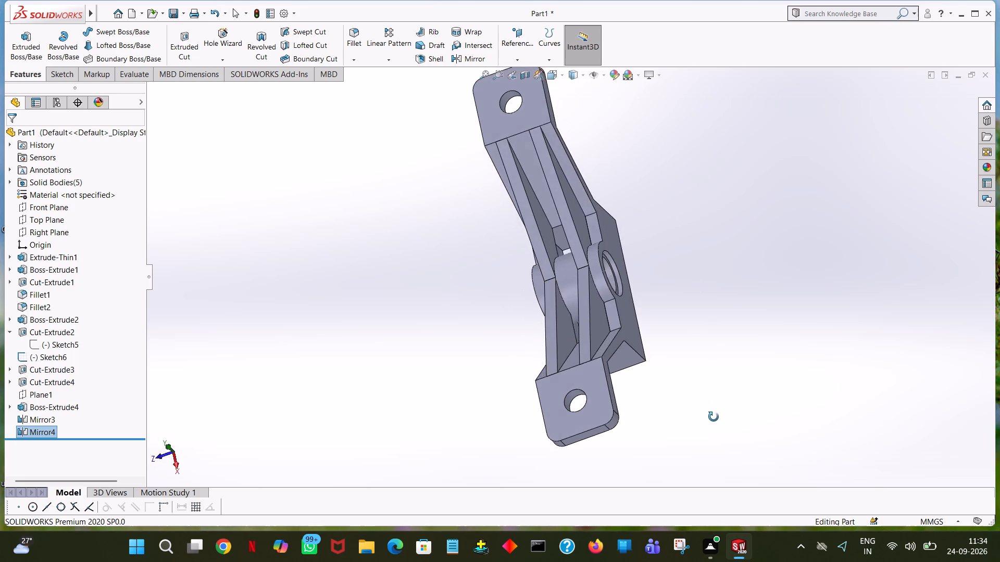
middle_drag(714, 417, 824, 185)
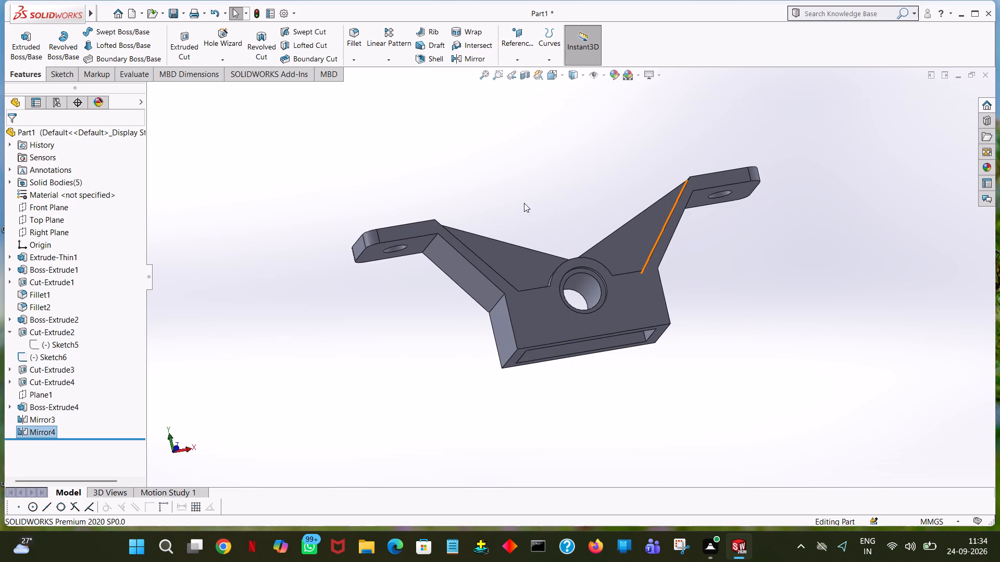
click(538, 160)
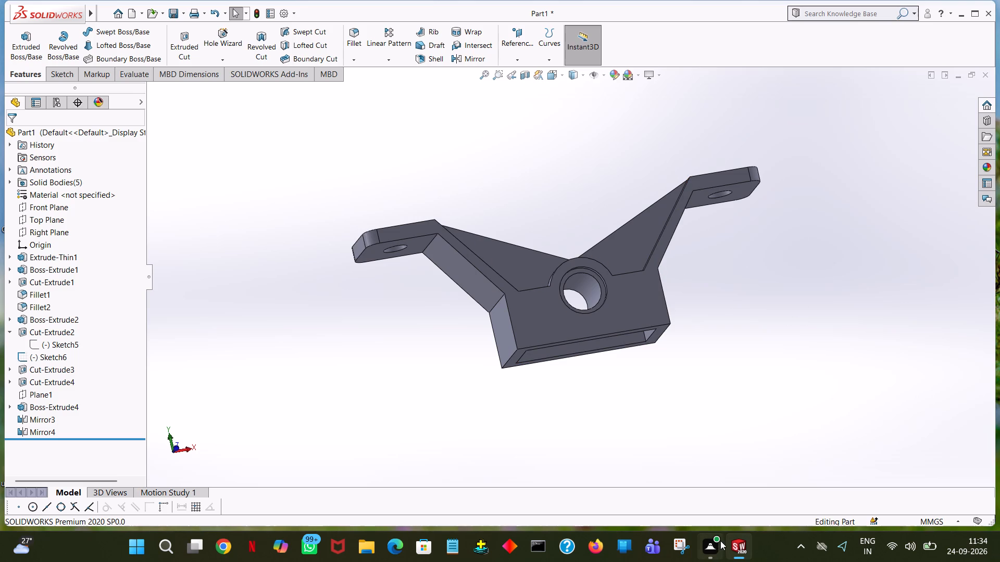
click(685, 143)
middle_drag(714, 131, 657, 267)
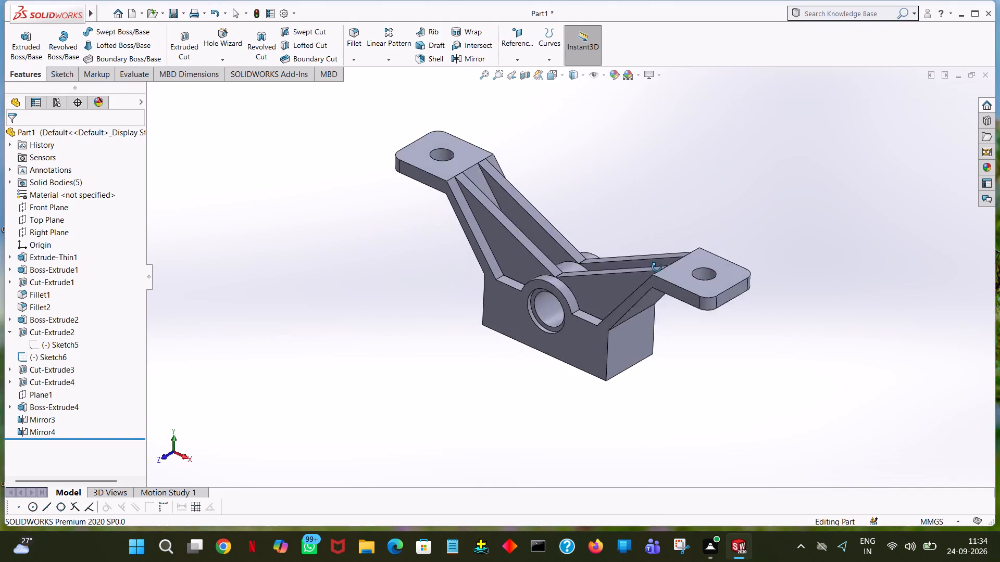
middle_drag(657, 267, 637, 259)
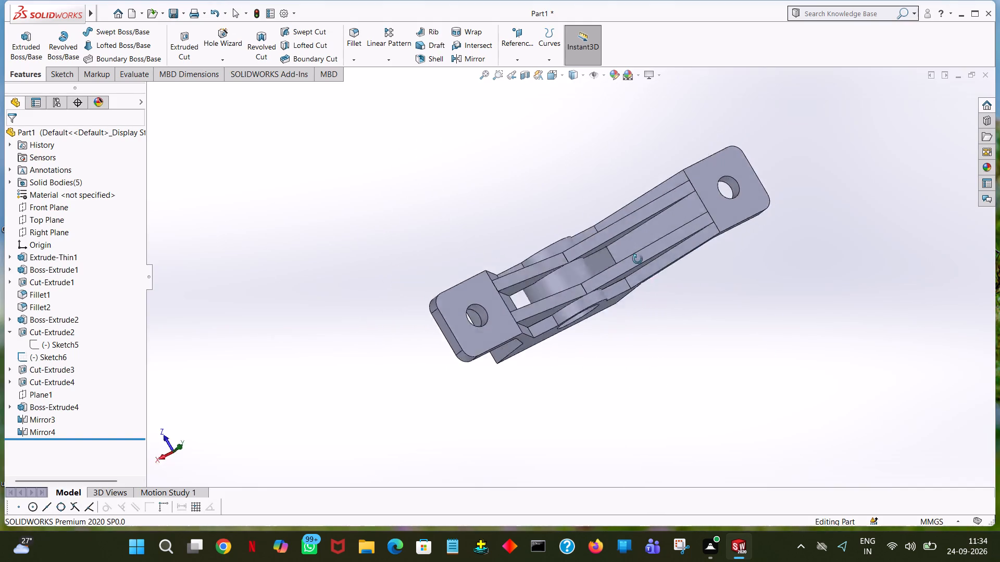
middle_drag(637, 259, 590, 272)
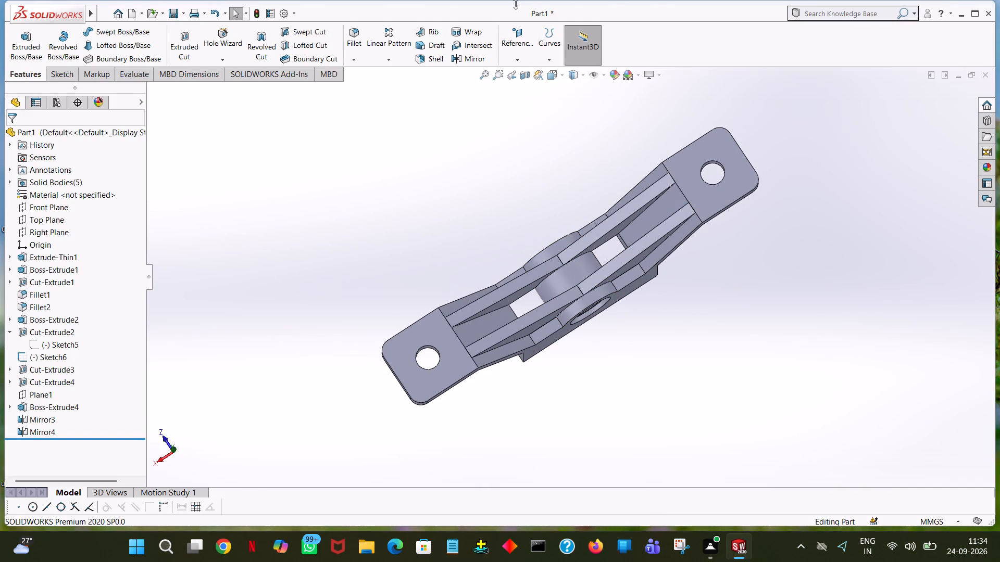
Apply a light orange colour to the top faces of both flange pads at the arm ends.
click(700, 200)
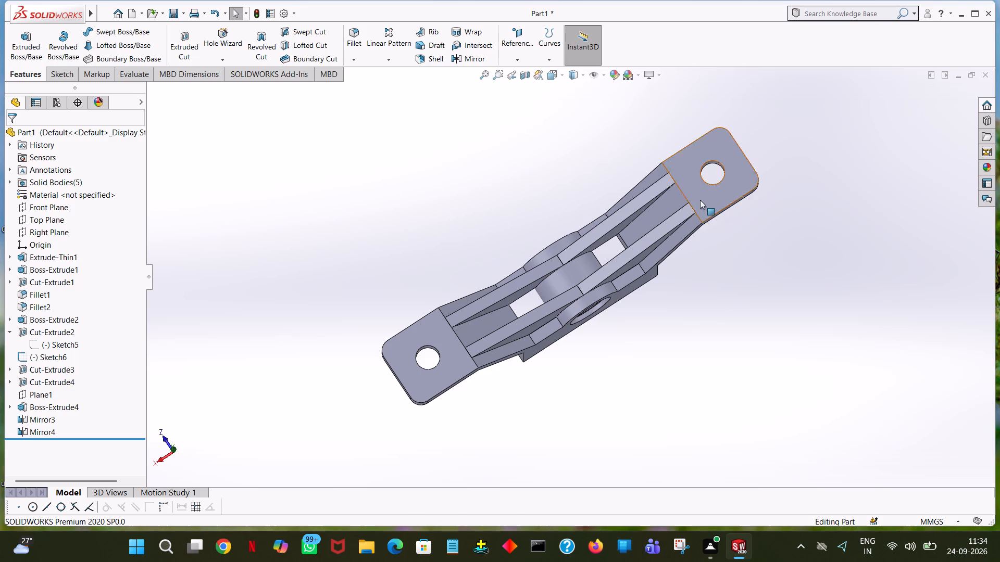
click(807, 155)
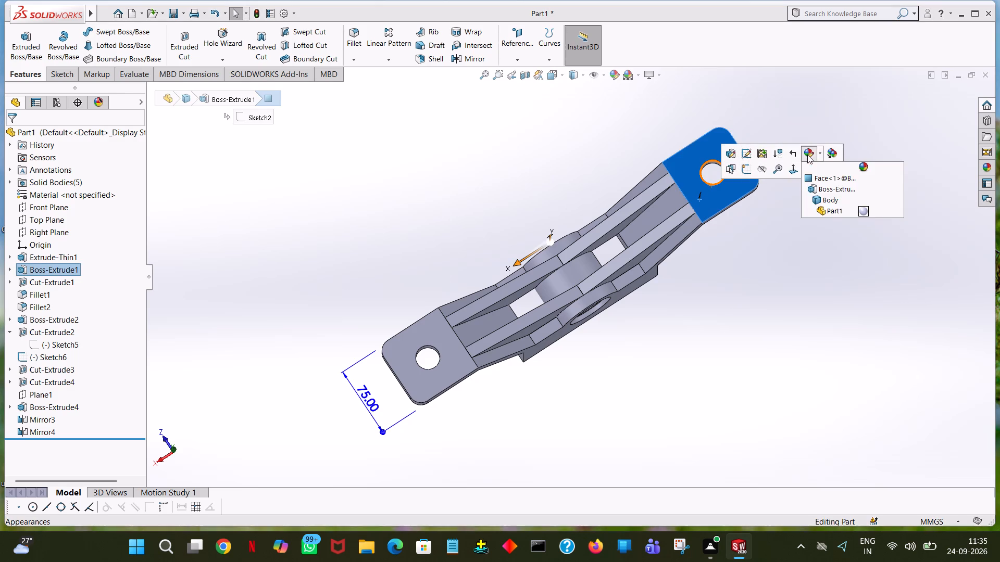
click(825, 181)
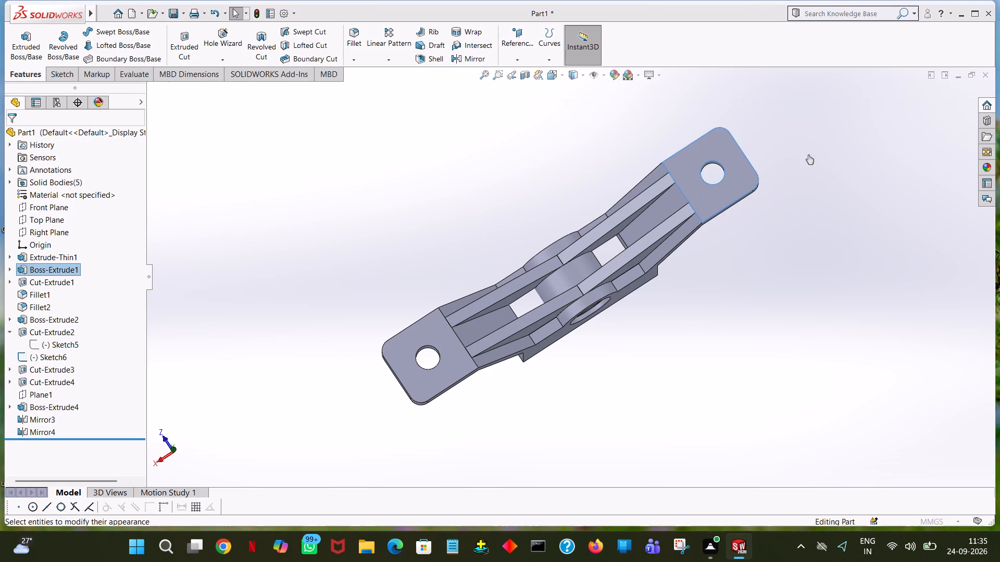
middle_drag(662, 354, 666, 228)
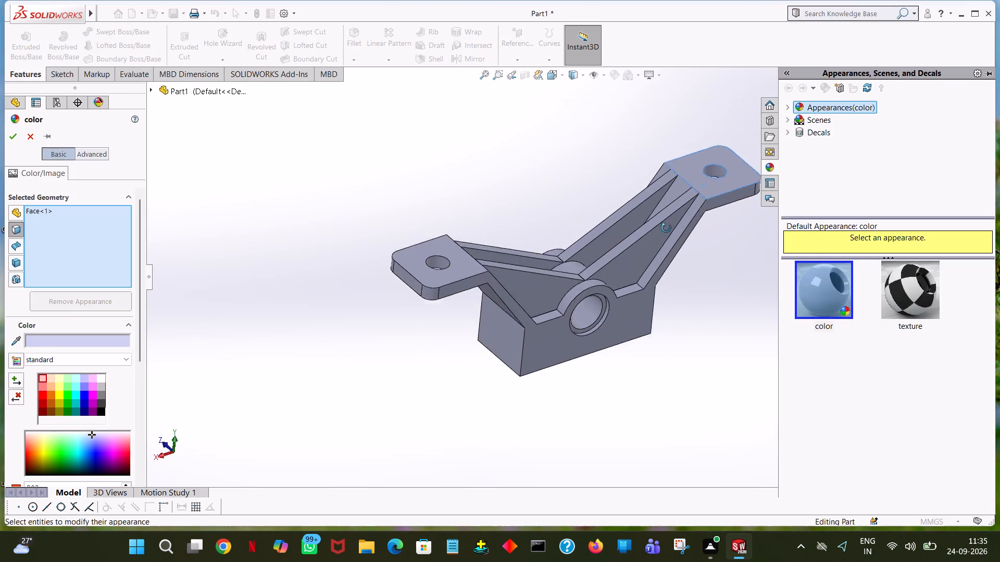
middle_drag(666, 228, 499, 291)
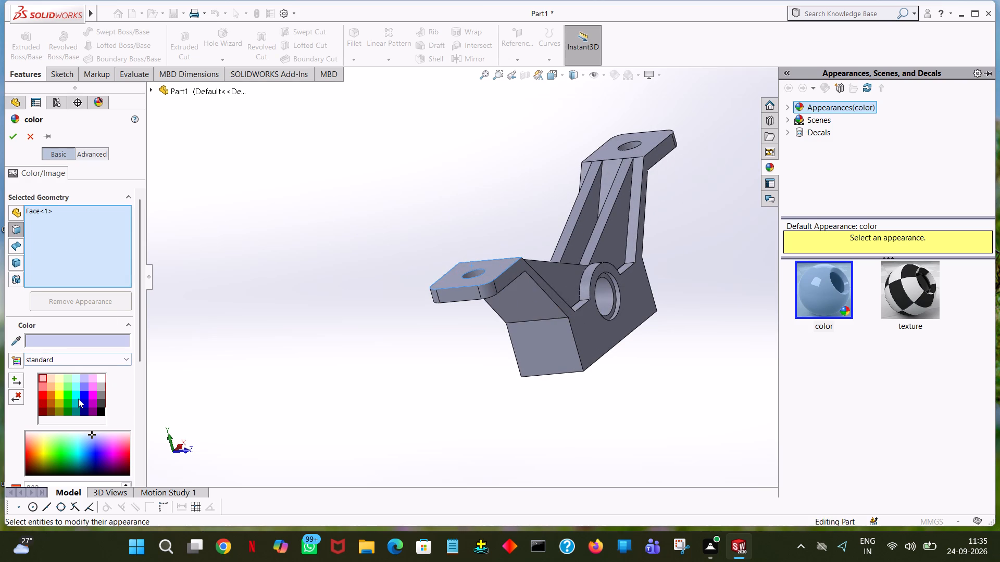
click(51, 387)
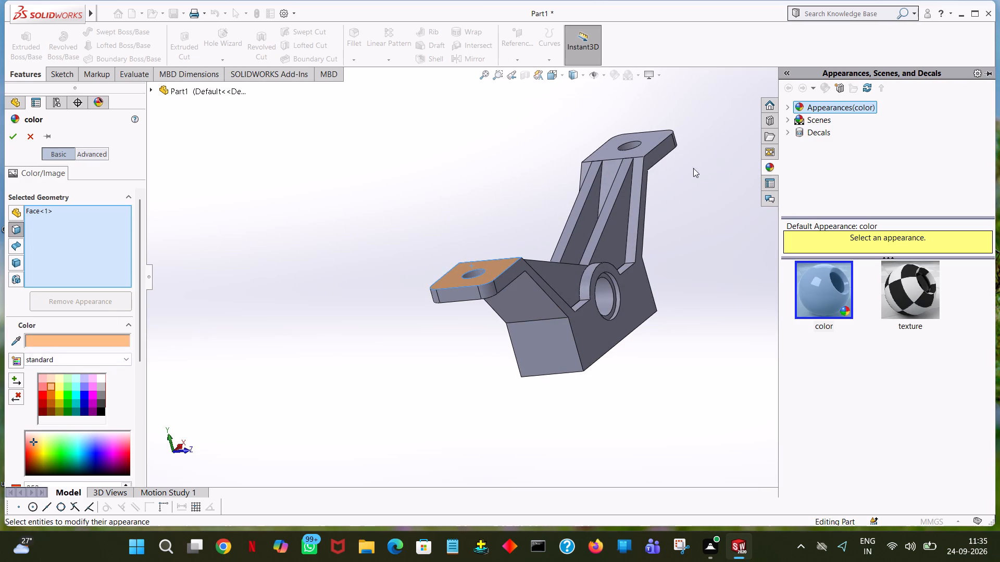
click(659, 134)
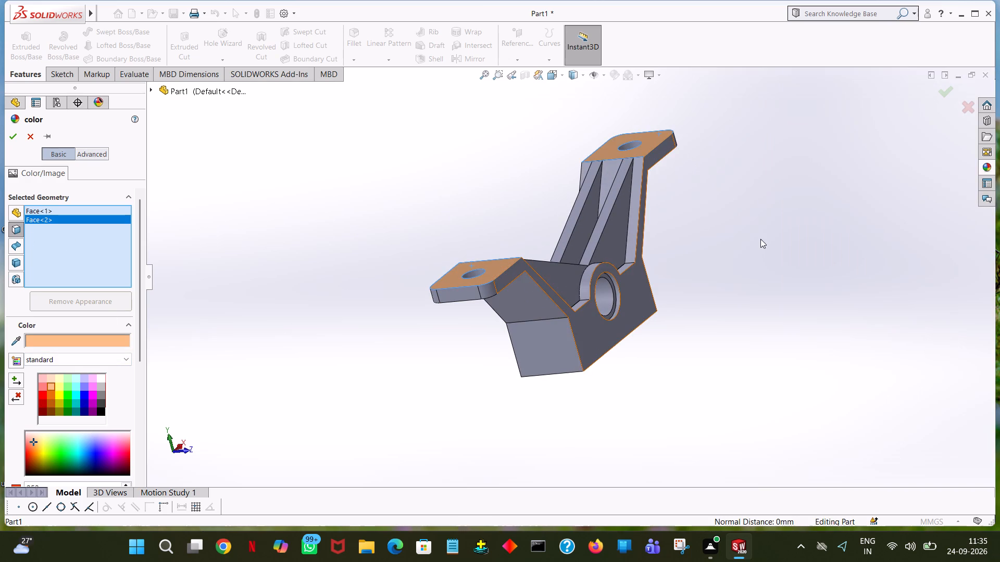
Add the undersides of both flange pads to the same light orange face colouring and apply it.
middle_drag(760, 239, 780, 200)
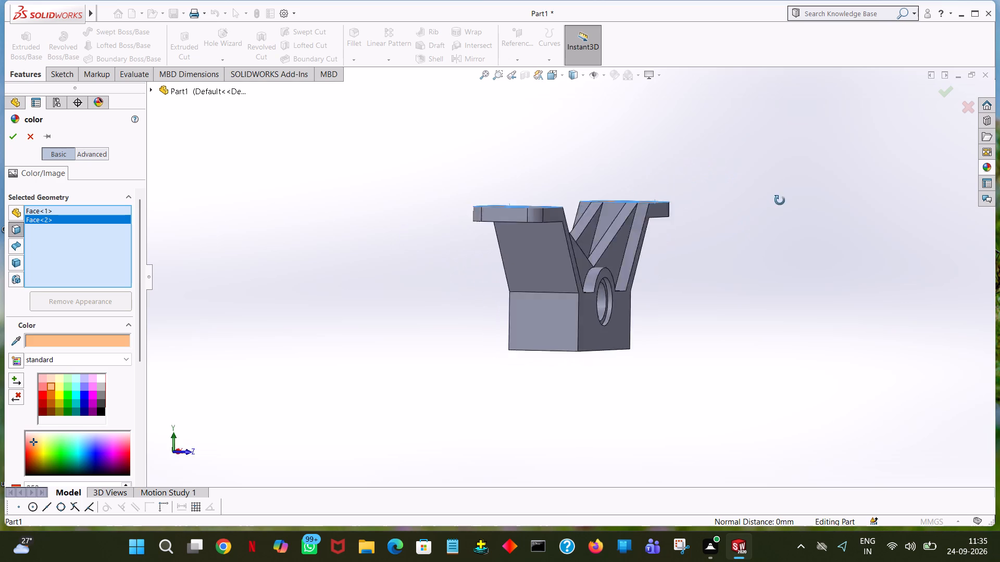
middle_drag(780, 200, 792, 154)
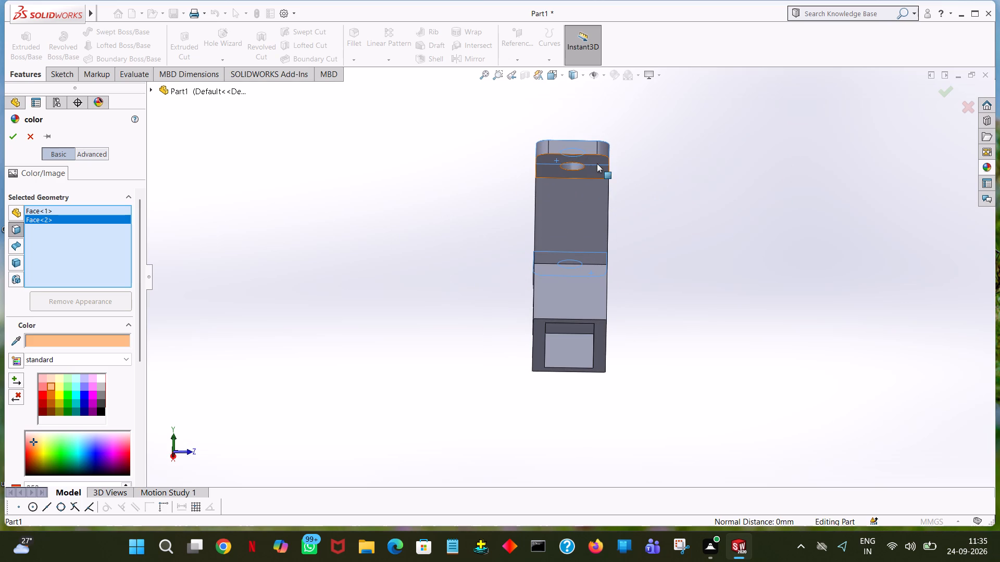
click(603, 163)
middle_drag(768, 173, 657, 154)
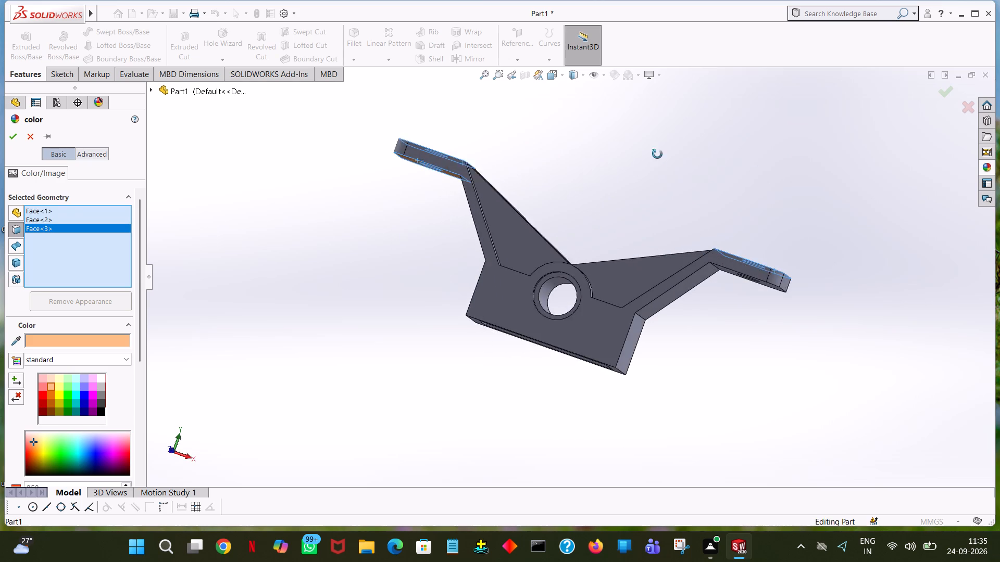
middle_drag(657, 154, 657, 136)
middle_drag(840, 237, 836, 191)
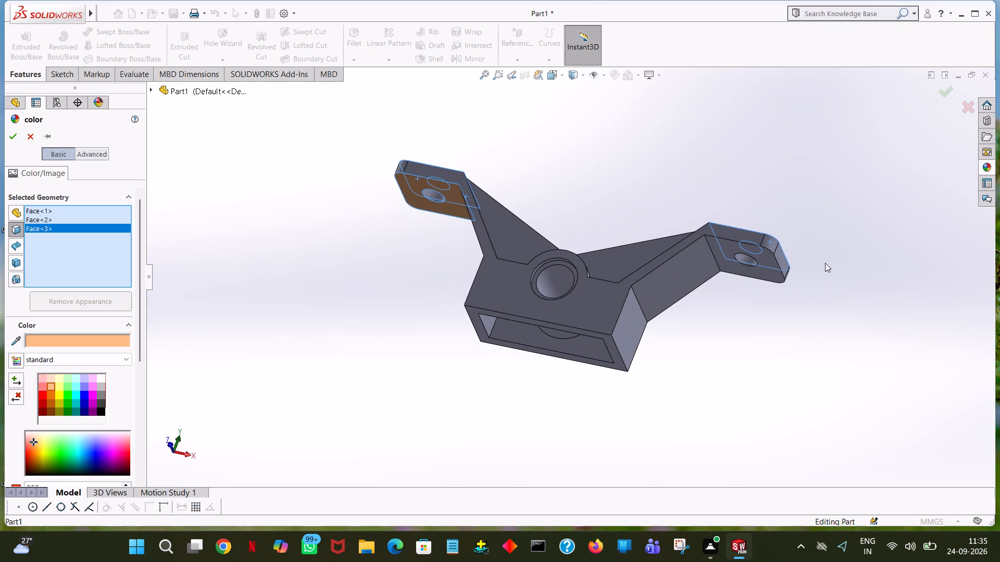
click(769, 269)
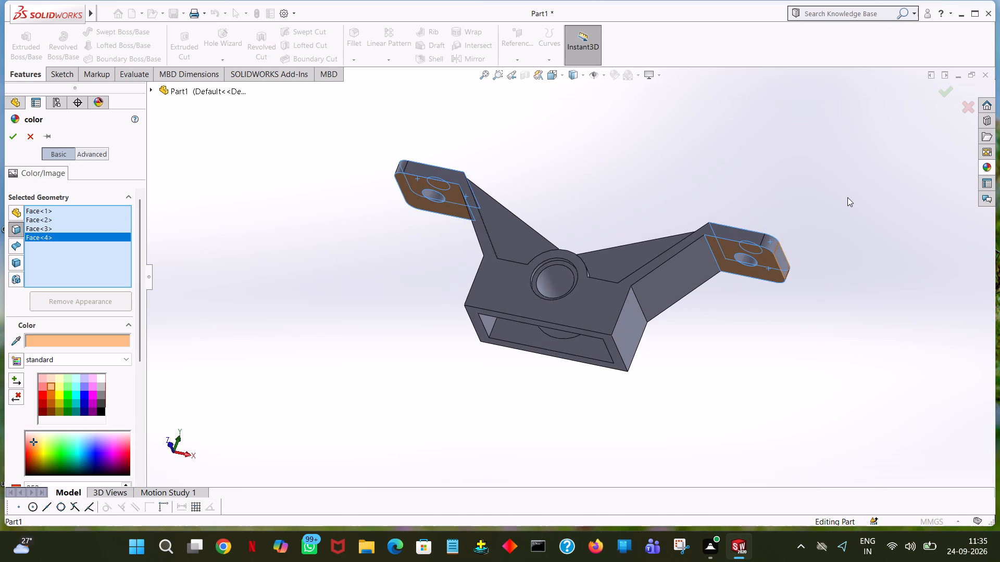
middle_drag(768, 198, 557, 133)
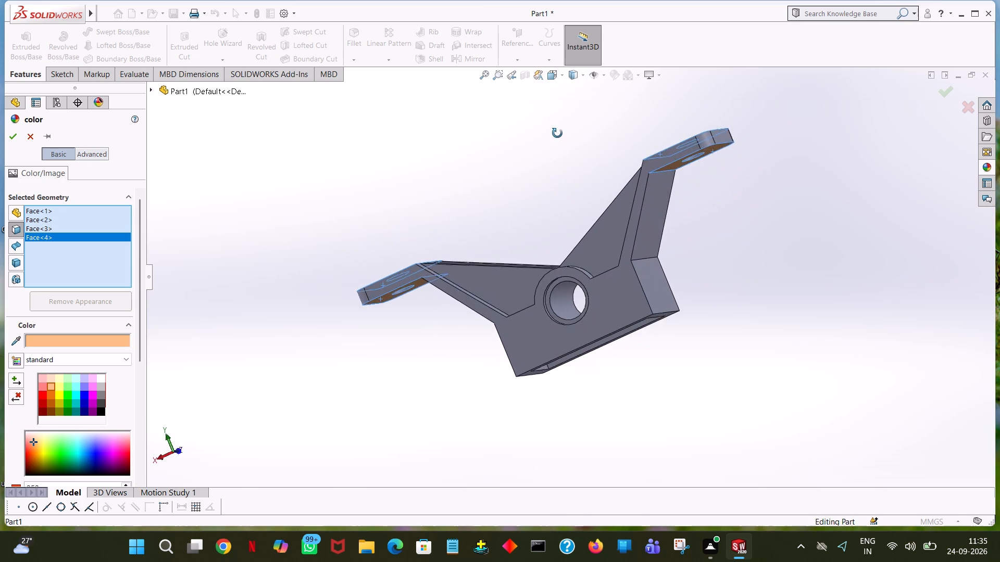
middle_drag(557, 133, 575, 121)
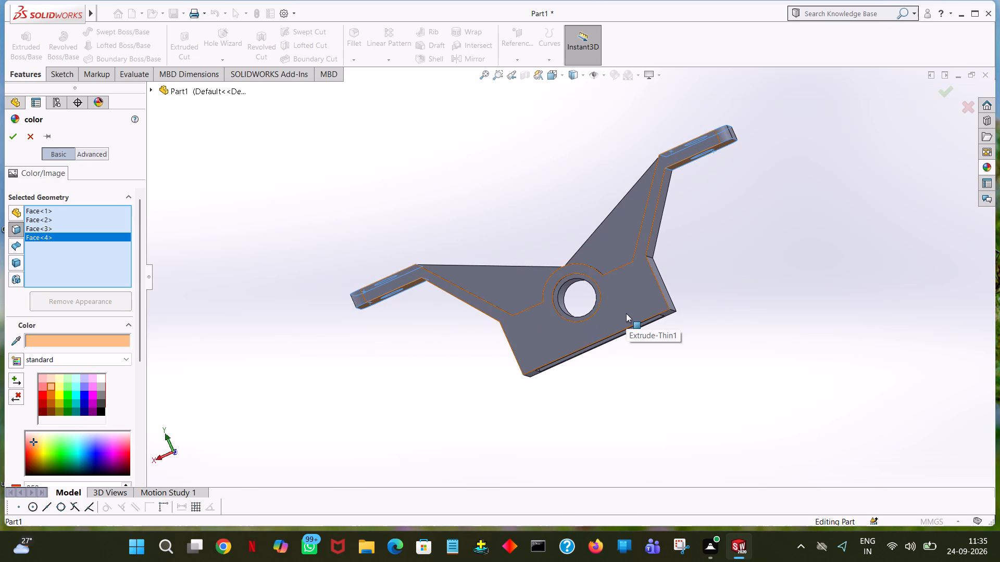
click(10, 129)
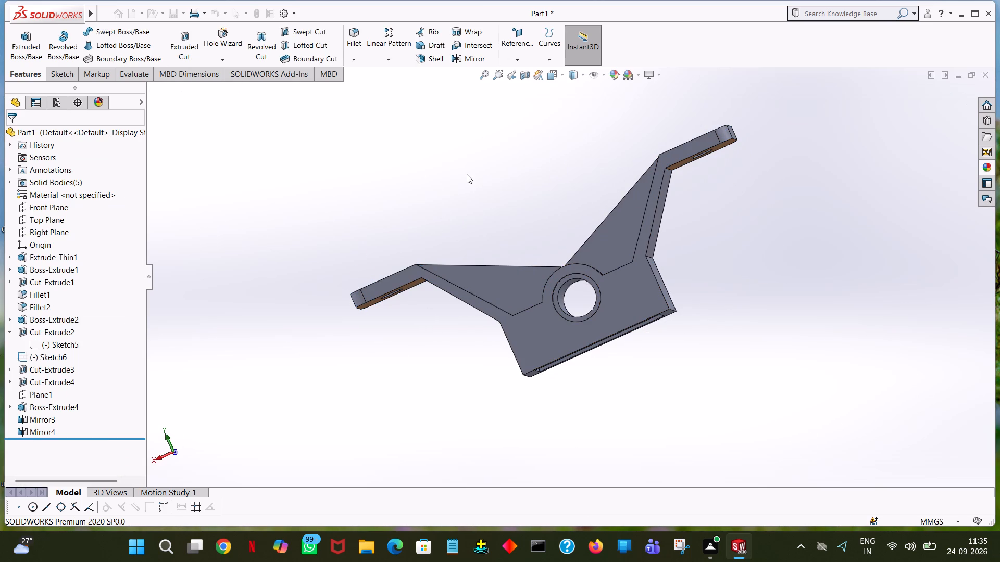
Colour the four rib side faces that face the positive Z direction light magenta from the standard palette.
click(468, 175)
middle_drag(527, 216, 787, 150)
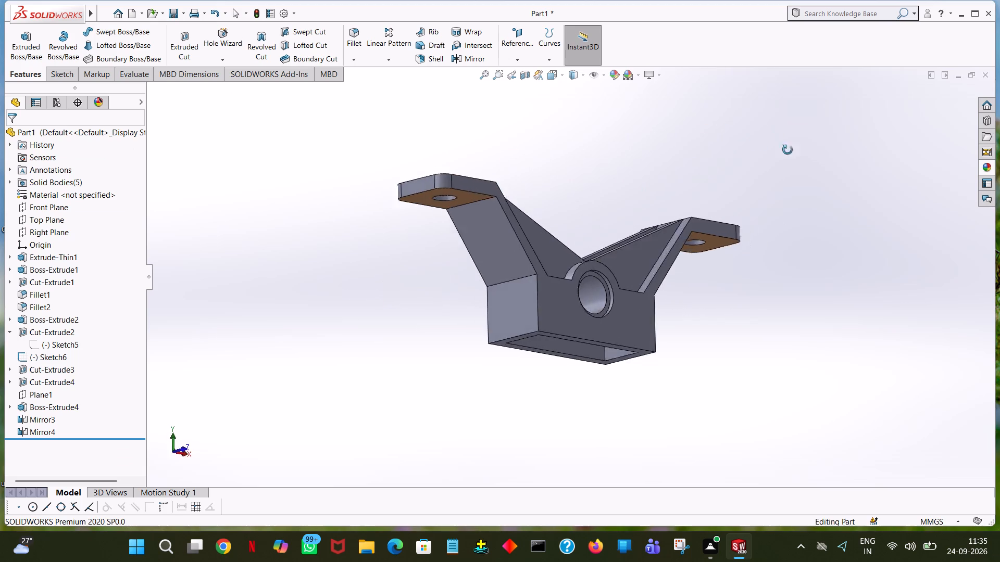
middle_drag(787, 150, 790, 382)
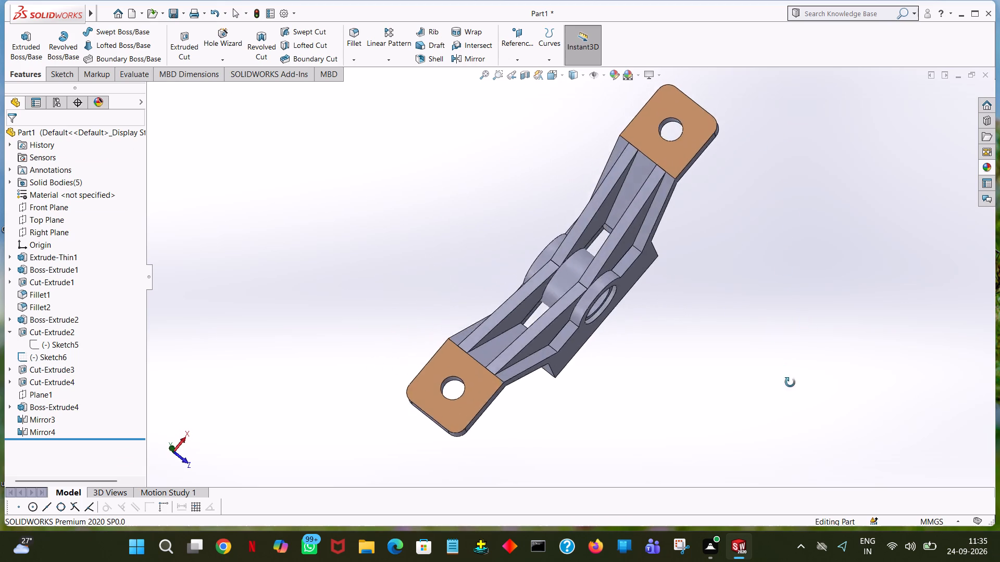
middle_drag(790, 382, 780, 309)
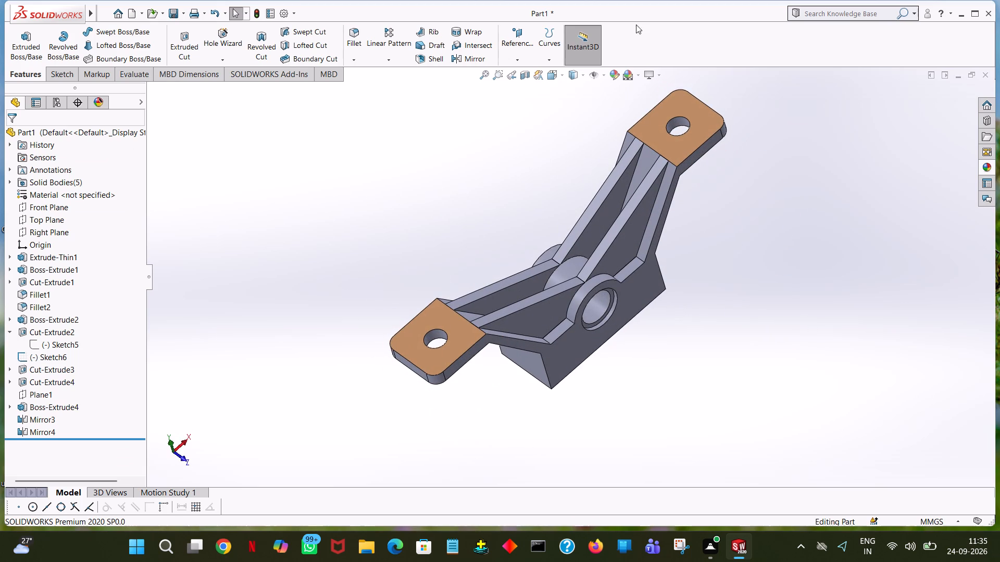
click(598, 222)
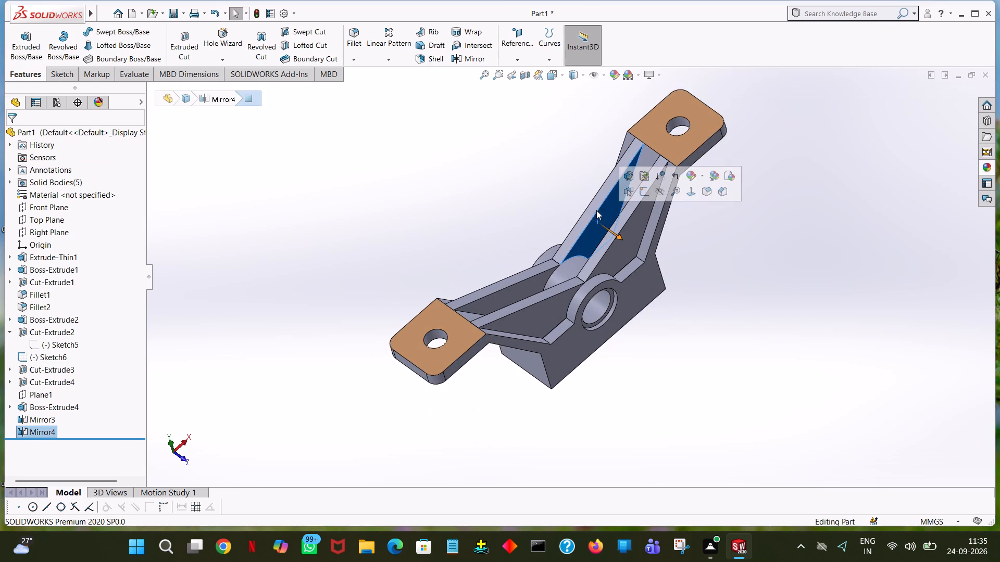
click(692, 173)
click(702, 203)
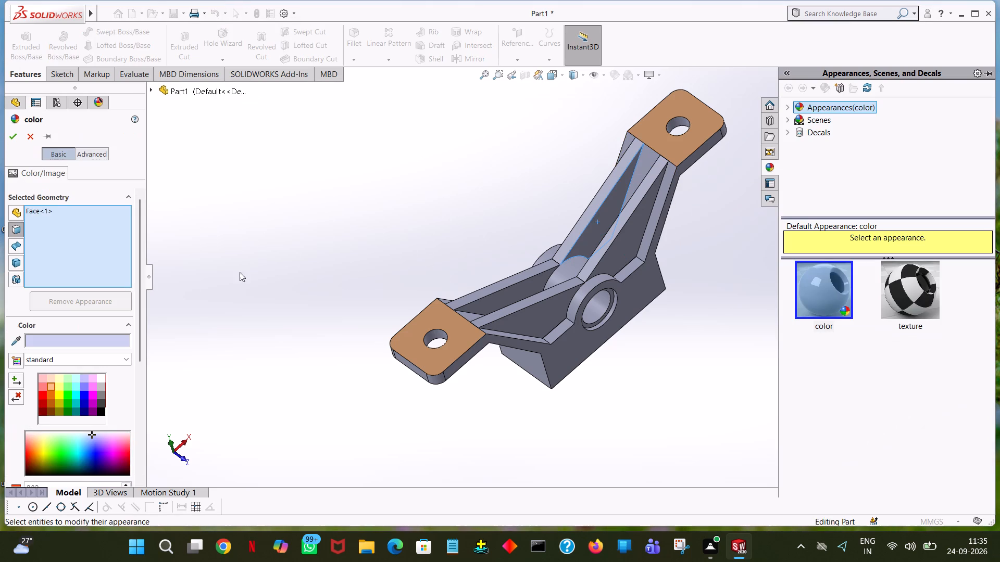
click(89, 385)
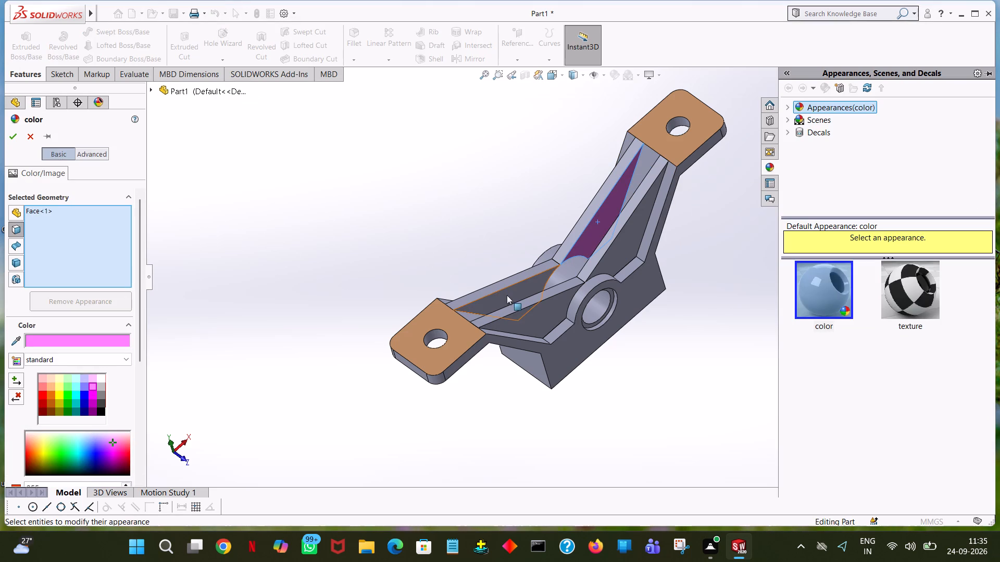
click(507, 295)
click(537, 311)
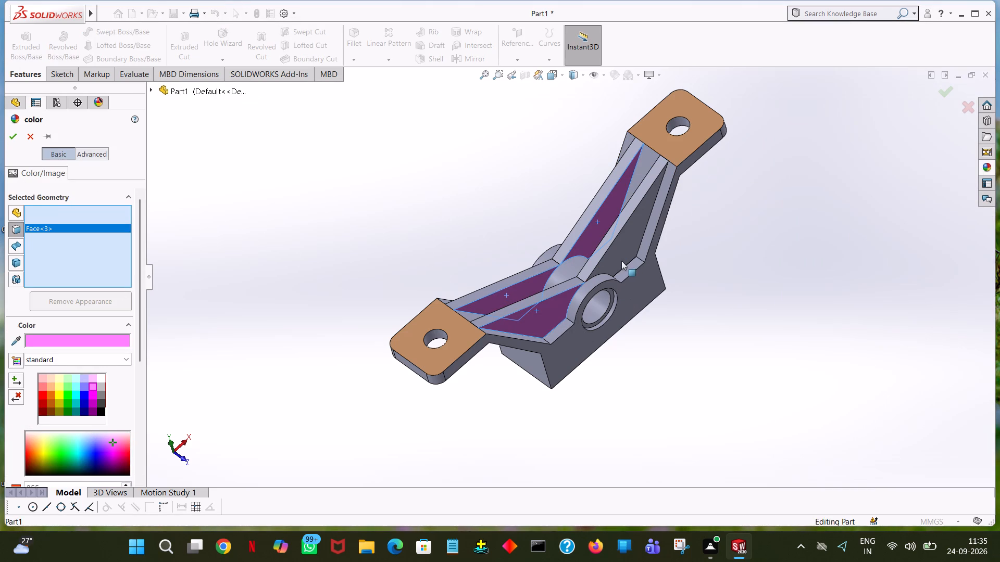
click(626, 237)
middle_drag(715, 236, 787, 240)
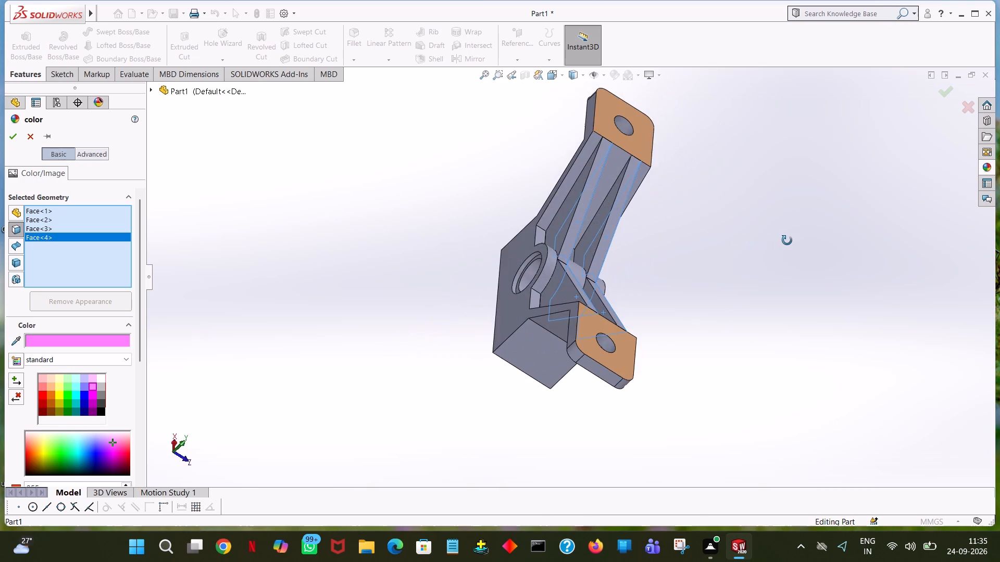
middle_drag(787, 240, 709, 199)
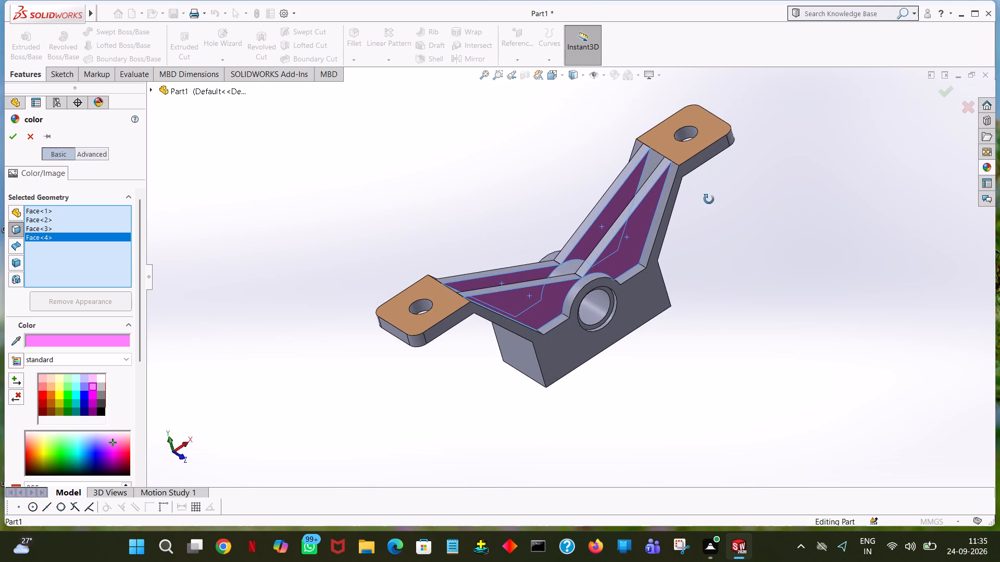
middle_drag(709, 199, 708, 196)
click(16, 140)
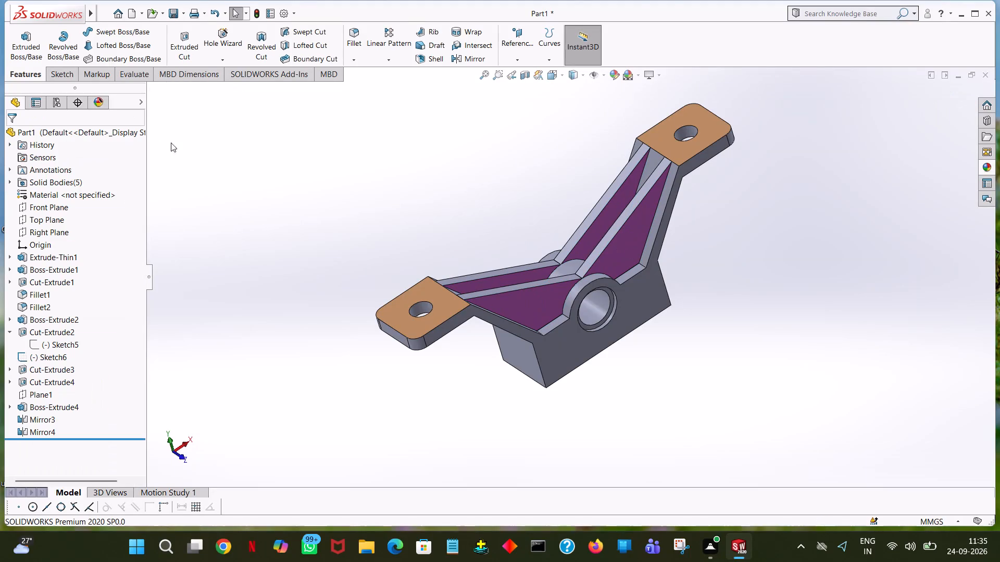
Colour the opposite side faces of all four ribs, facing negative Z, medium grey from the standard palette.
middle_drag(470, 160, 597, 259)
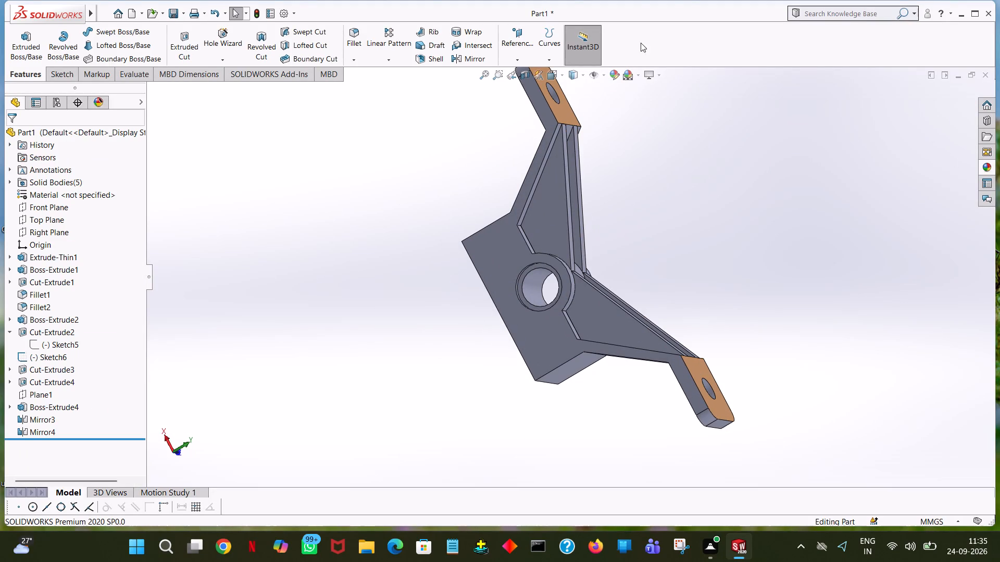
middle_drag(679, 224, 635, 182)
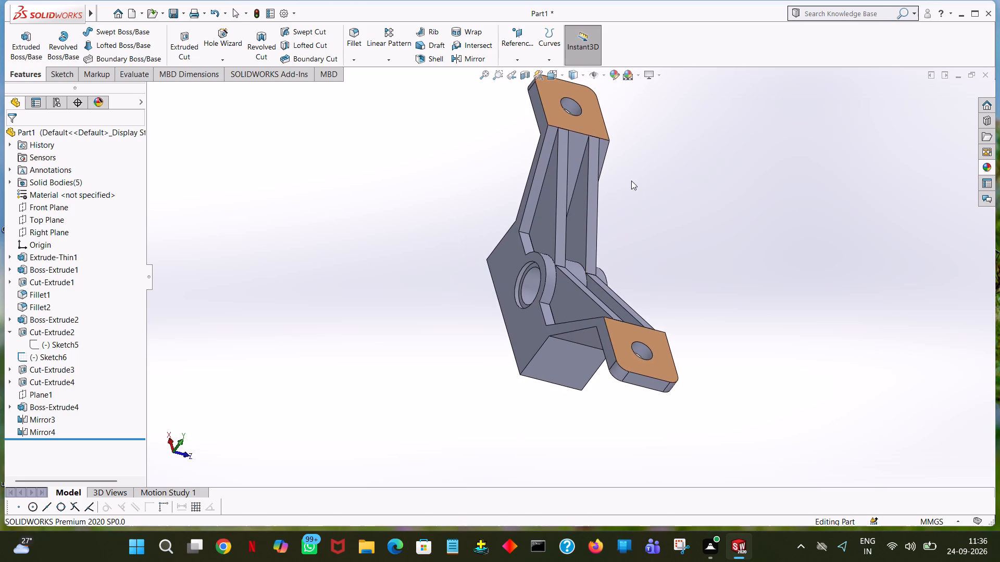
click(572, 210)
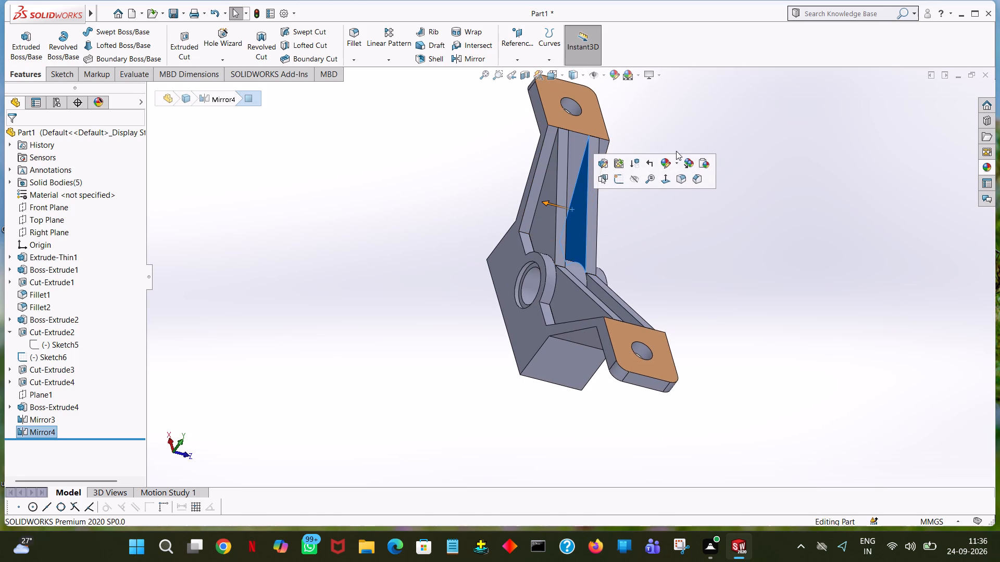
click(667, 168)
click(678, 186)
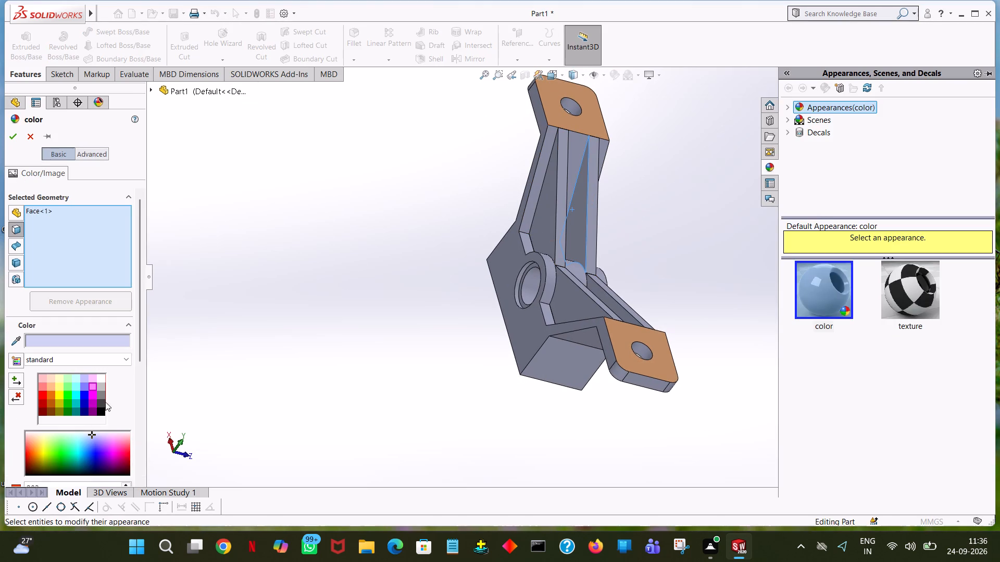
click(102, 395)
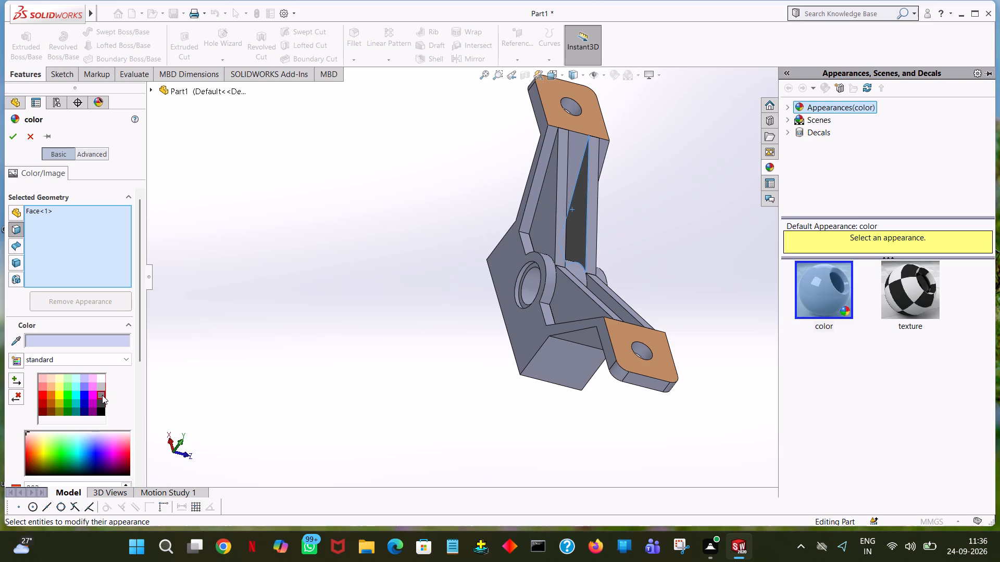
middle_drag(701, 233, 698, 253)
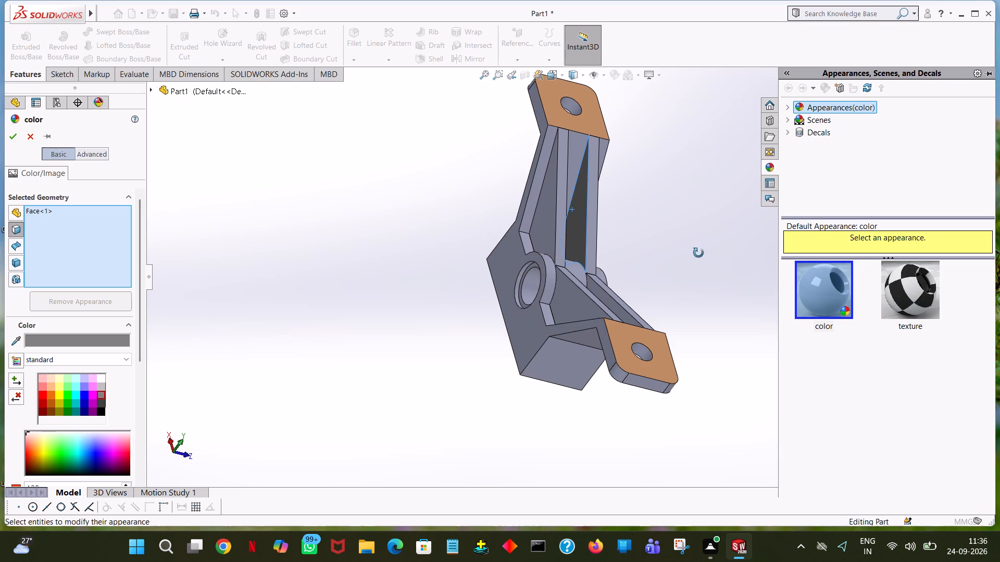
middle_drag(698, 253, 694, 344)
click(606, 349)
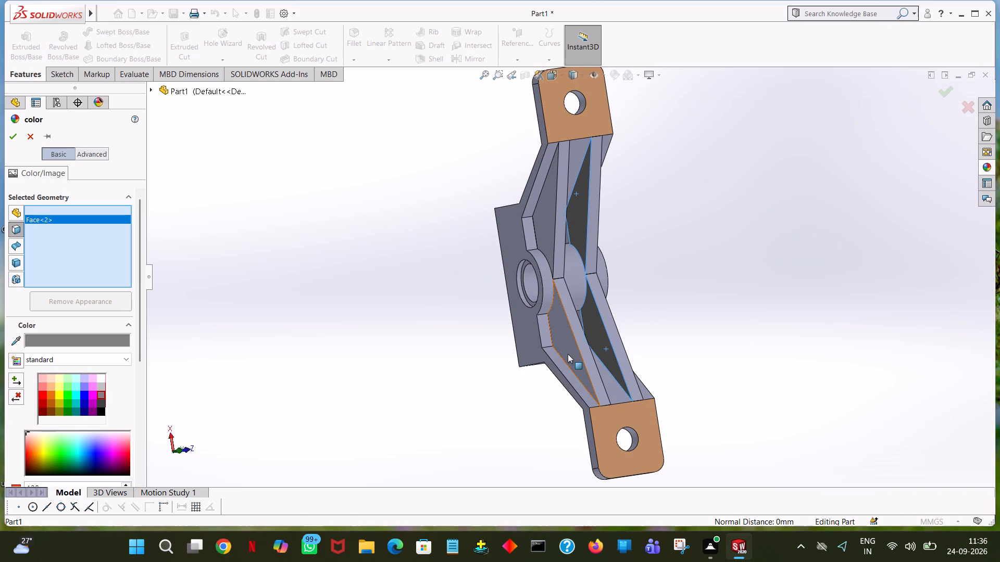
click(568, 354)
click(544, 224)
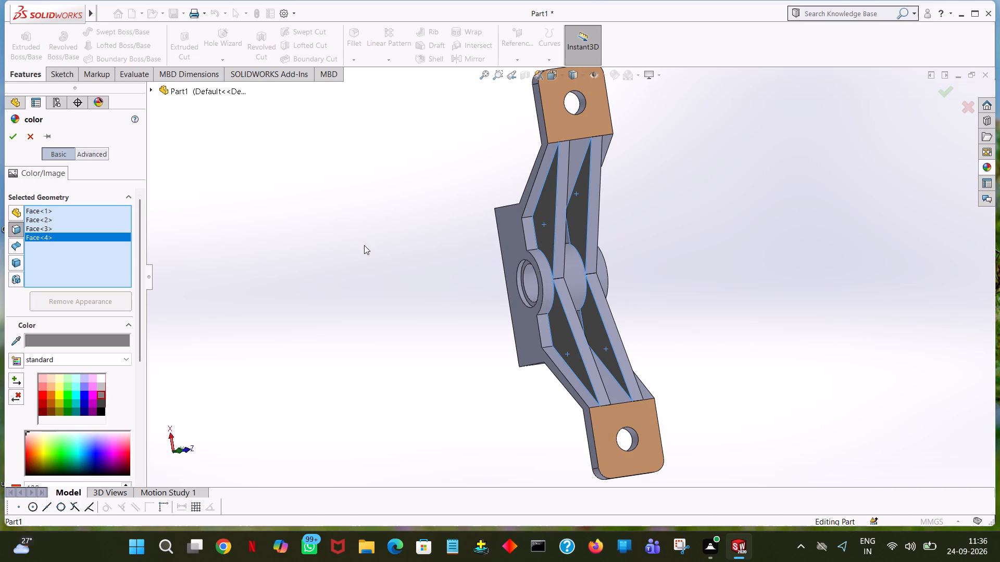
middle_drag(366, 246, 341, 211)
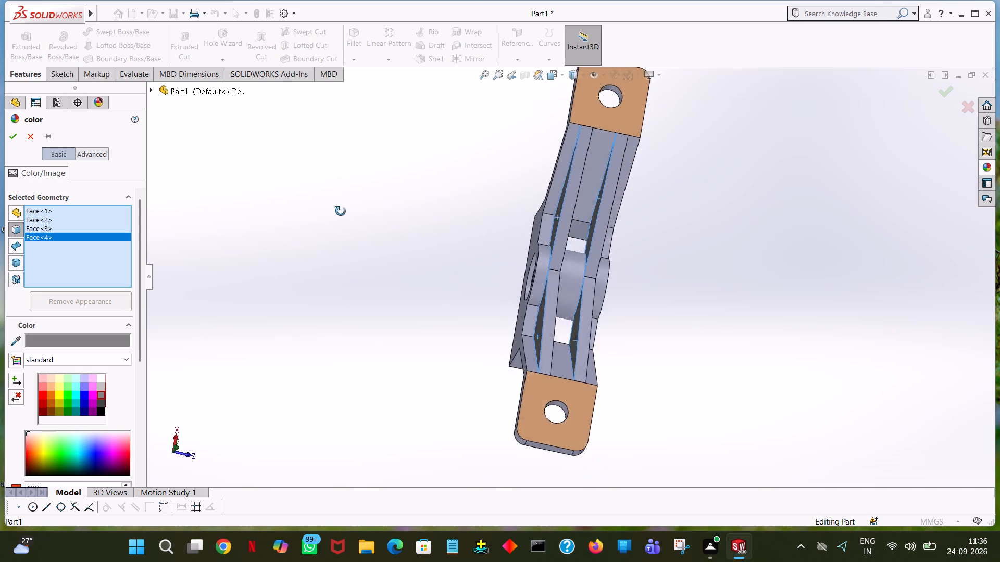
middle_drag(341, 211, 340, 119)
click(6, 136)
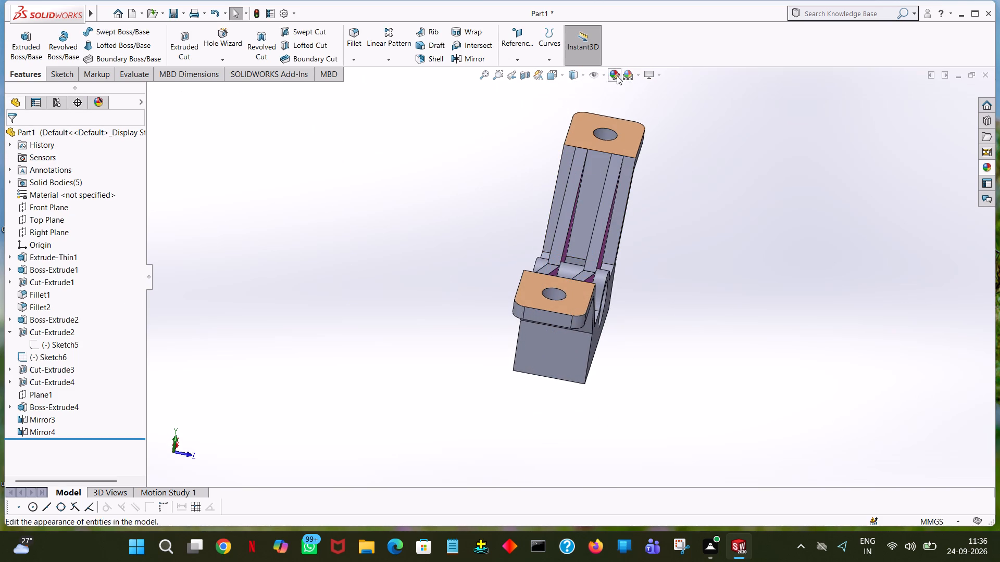
Colour the narrow top faces of all four ribs cyan from the standard palette.
click(611, 172)
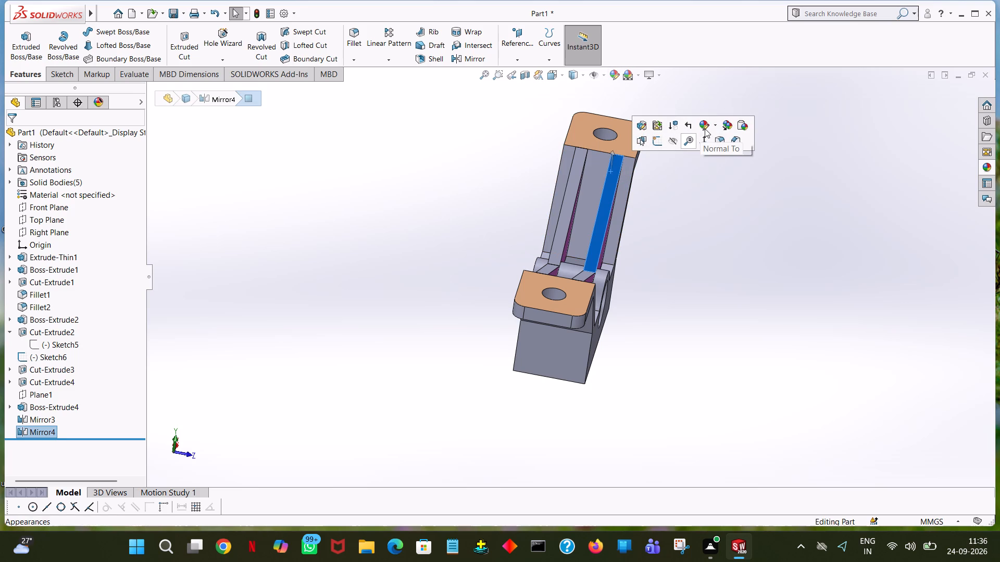
click(705, 125)
click(709, 150)
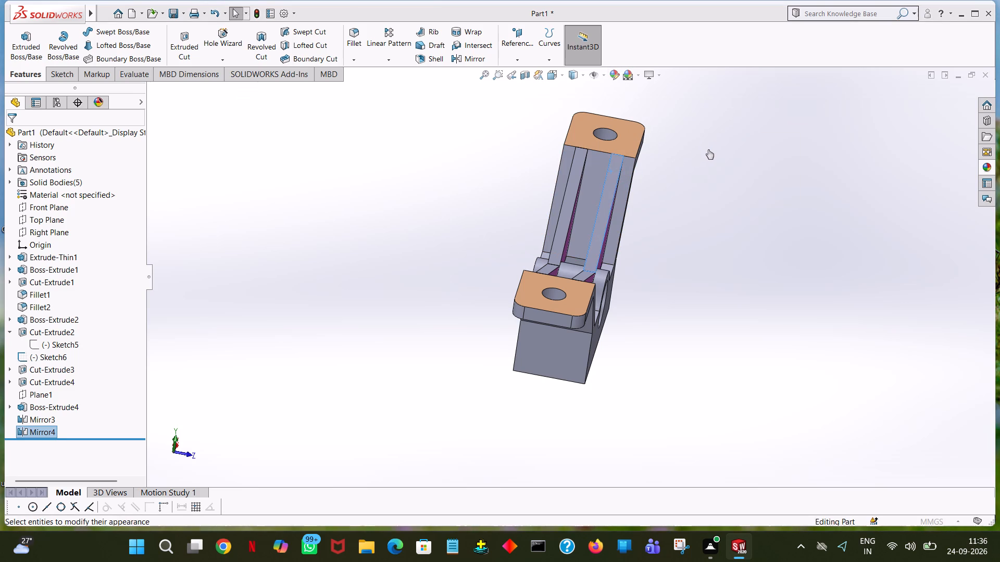
middle_drag(709, 150, 666, 255)
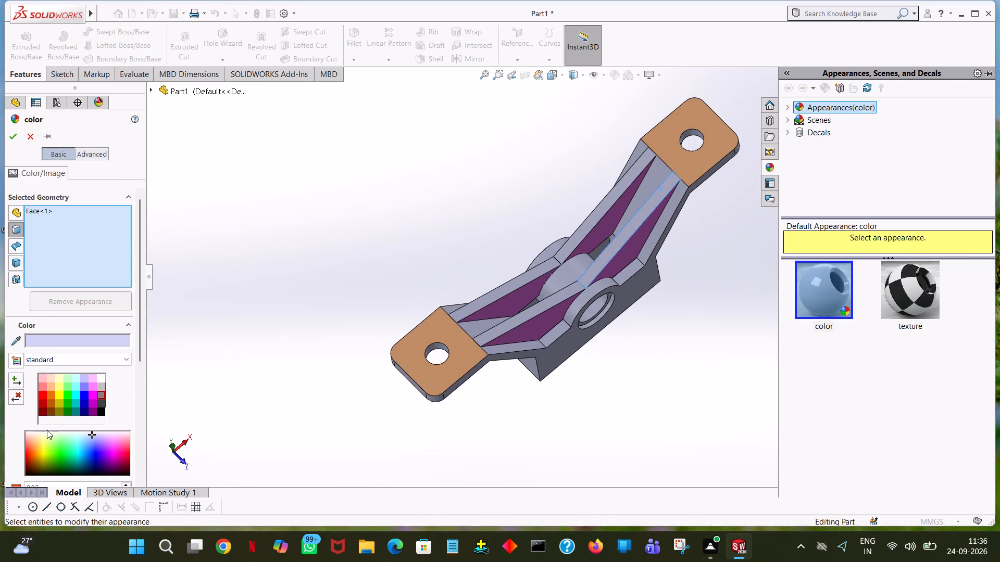
click(76, 397)
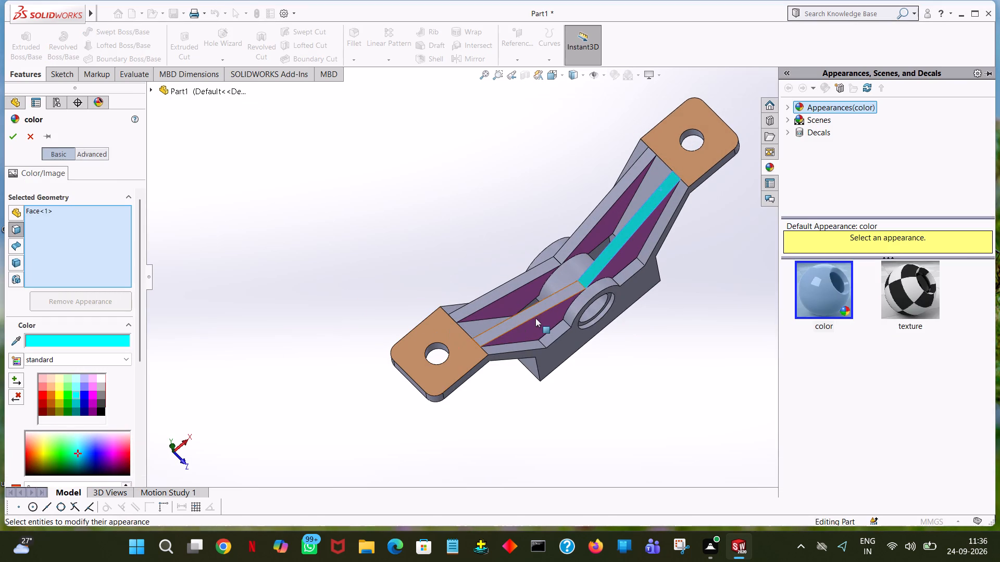
click(537, 311)
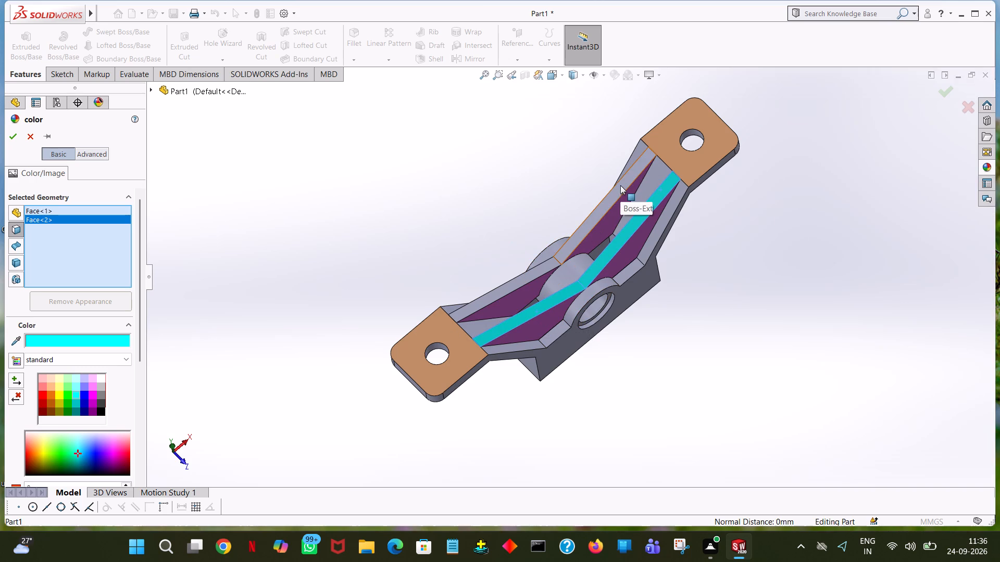
click(621, 186)
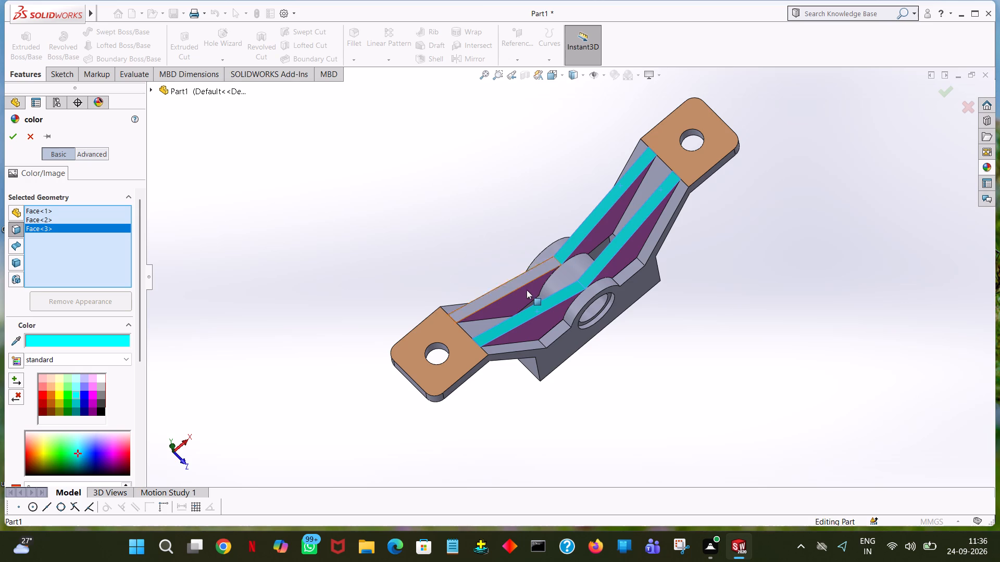
click(515, 280)
middle_drag(429, 218, 500, 172)
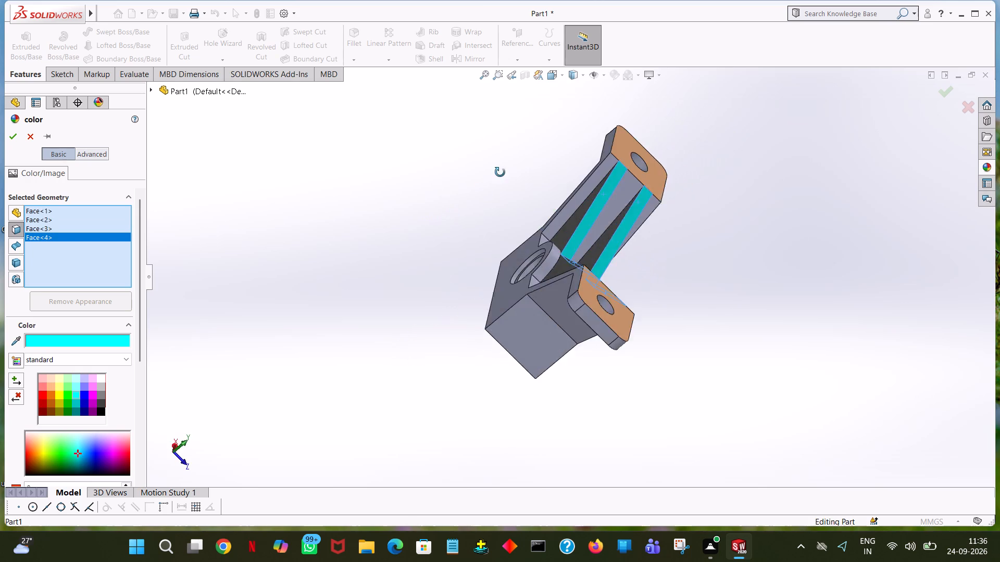
middle_drag(500, 172, 436, 244)
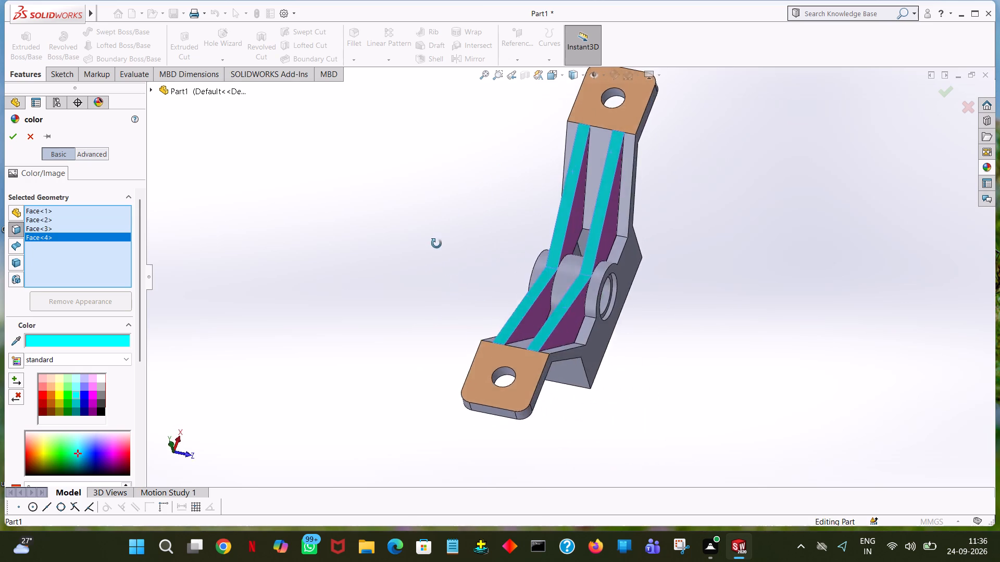
middle_drag(436, 244, 387, 210)
click(9, 142)
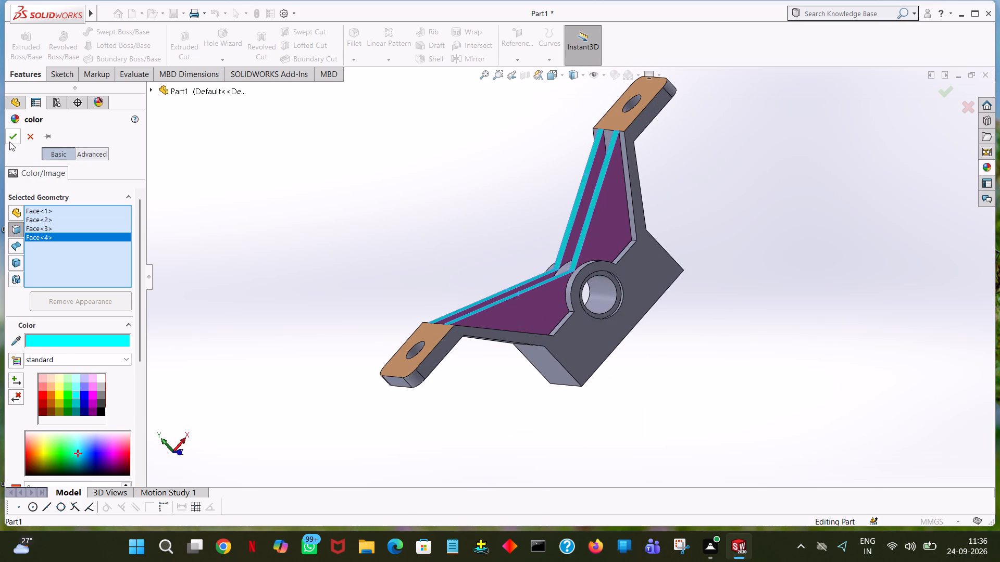
Apply black from the standard palette to the inner sloping faces of both flared arms.
middle_drag(442, 200, 518, 261)
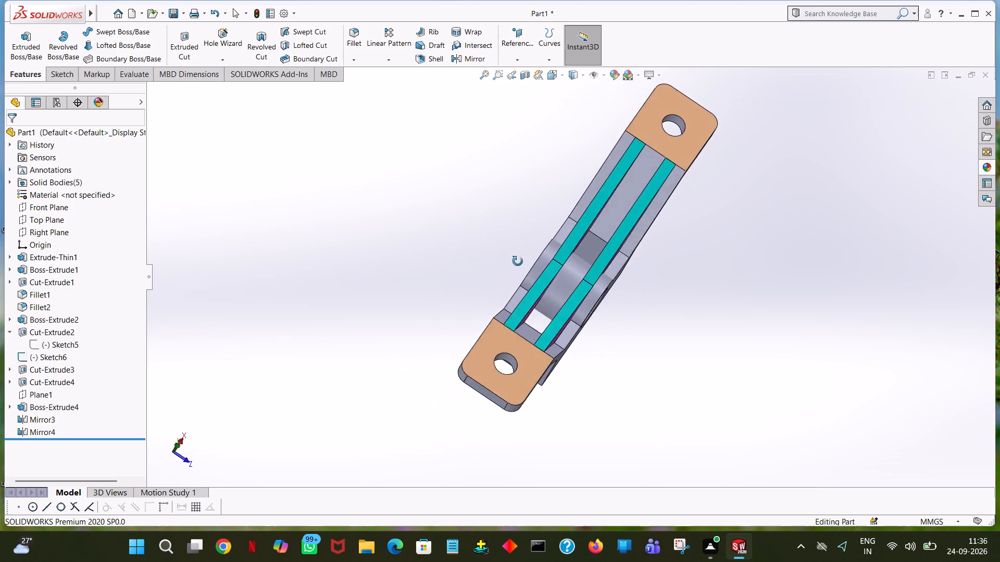
middle_drag(518, 261, 528, 245)
middle_drag(528, 248, 522, 292)
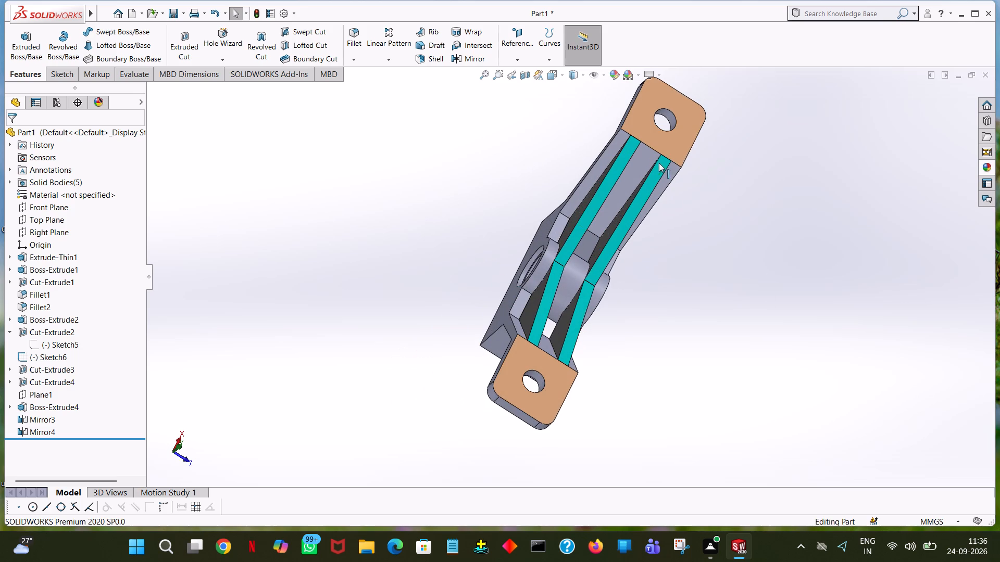
click(665, 177)
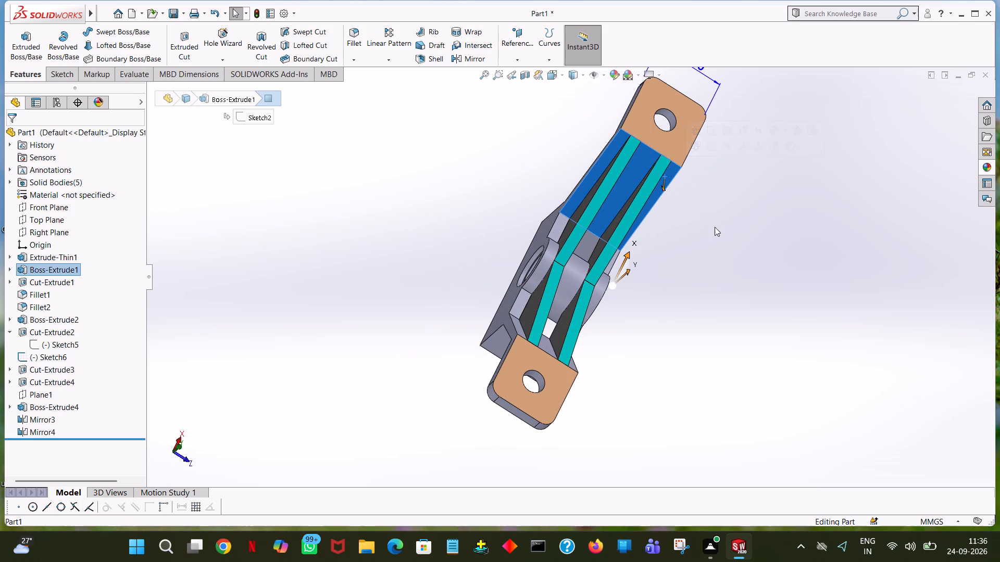
click(616, 80)
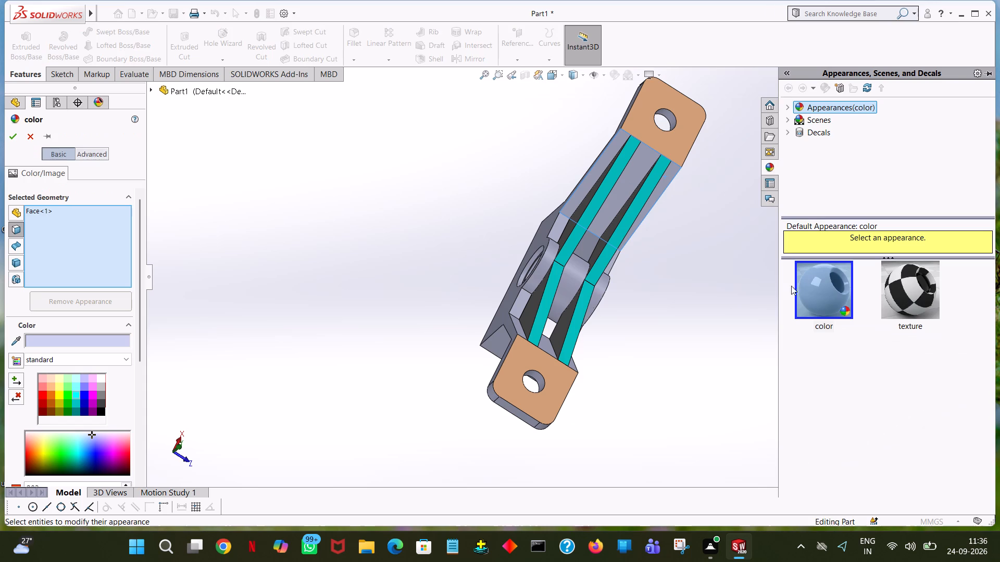
click(103, 414)
middle_drag(651, 323, 587, 320)
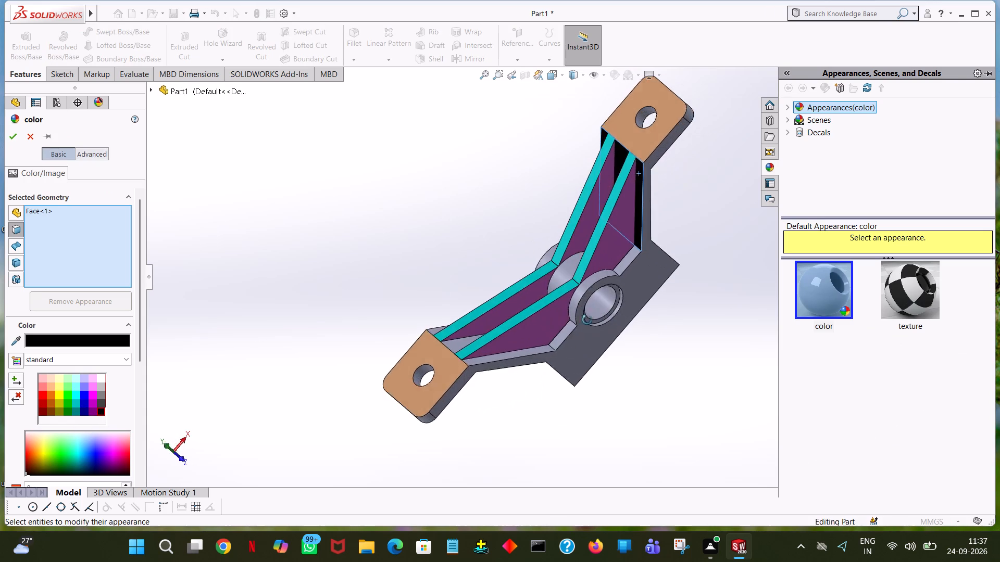
middle_drag(587, 320, 599, 401)
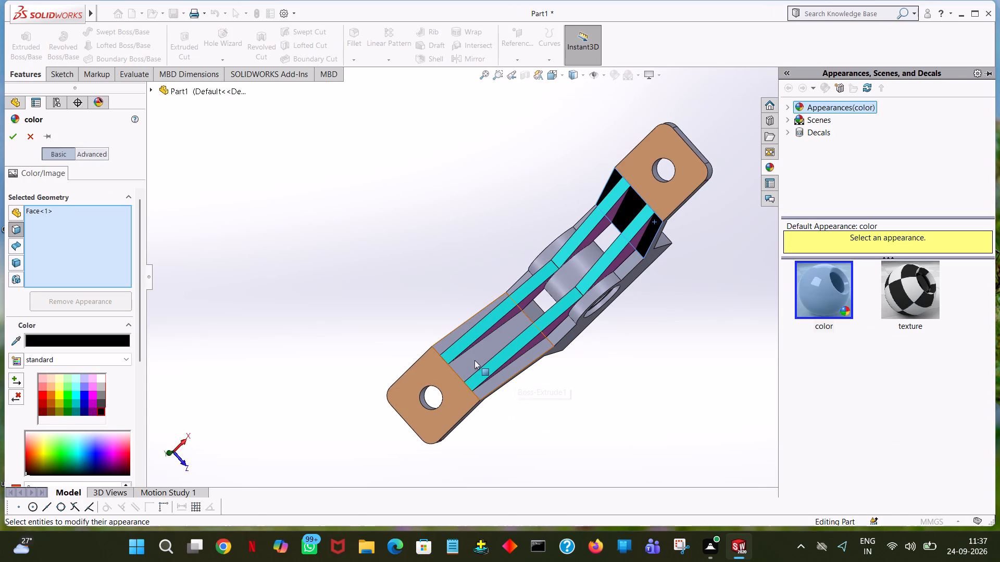
click(474, 360)
Add the four base ledges beside the boss and the base opening's inner end wall between the ribs to the black colouring and apply it.
middle_drag(585, 357, 595, 209)
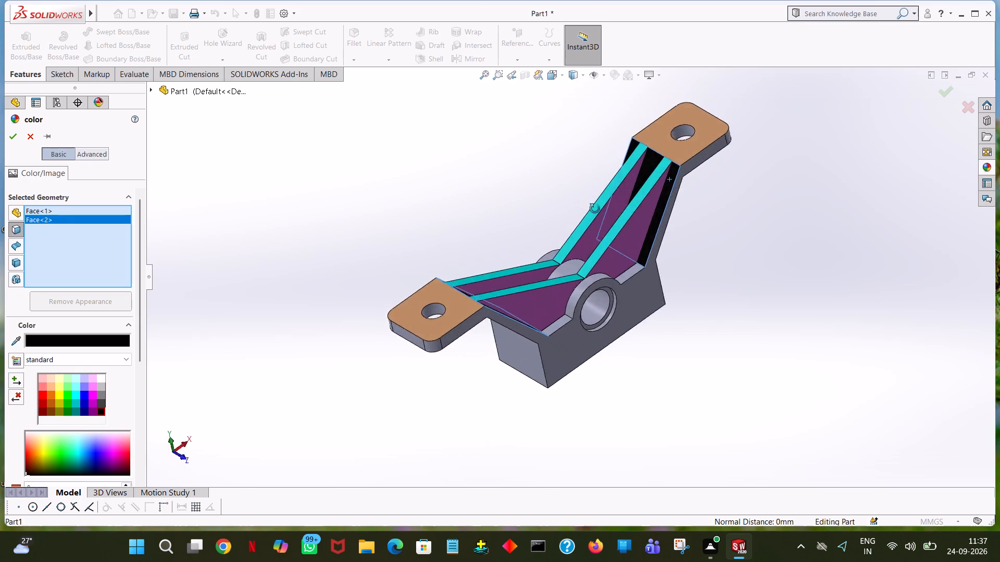
middle_drag(595, 209, 627, 293)
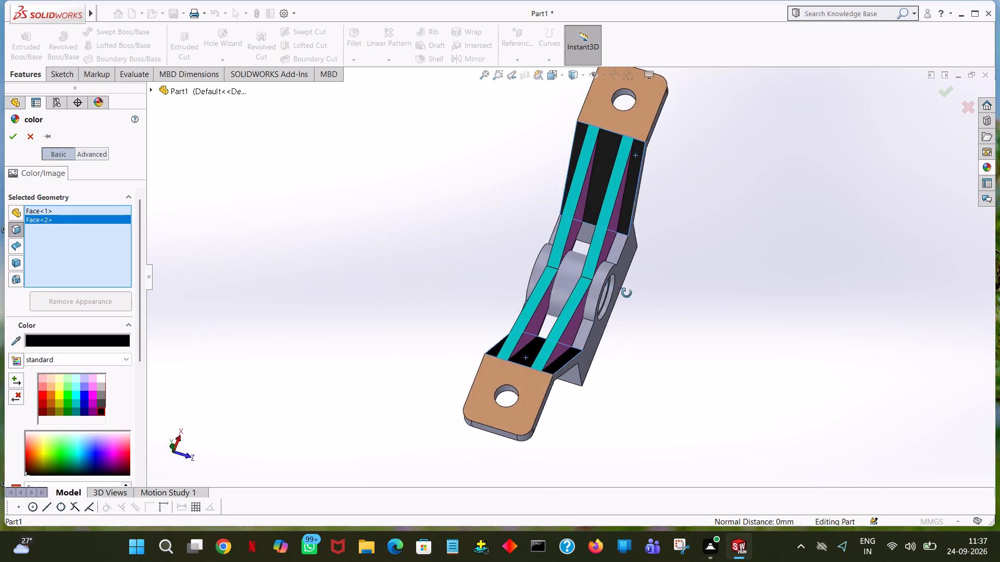
middle_drag(627, 293, 623, 301)
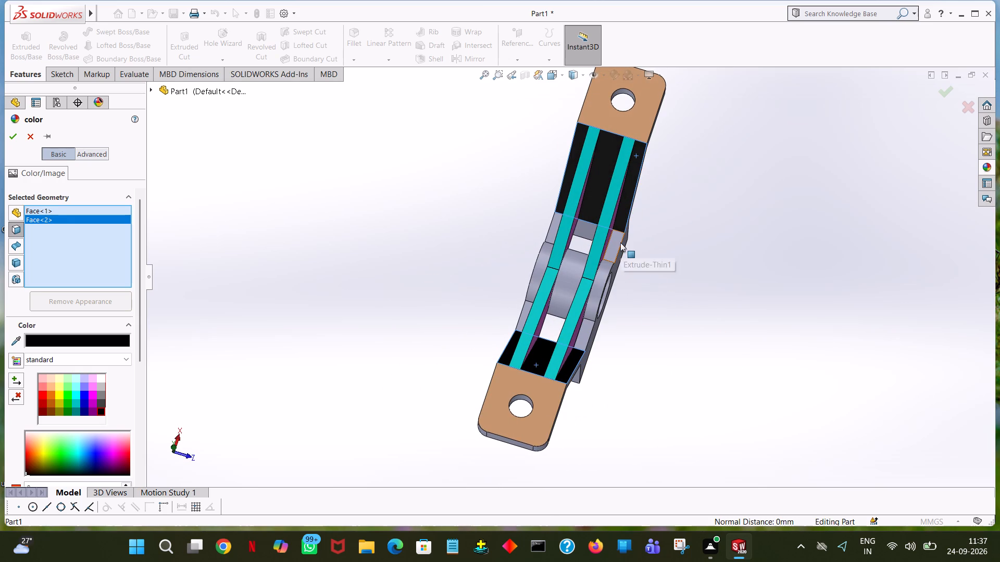
click(620, 242)
click(552, 232)
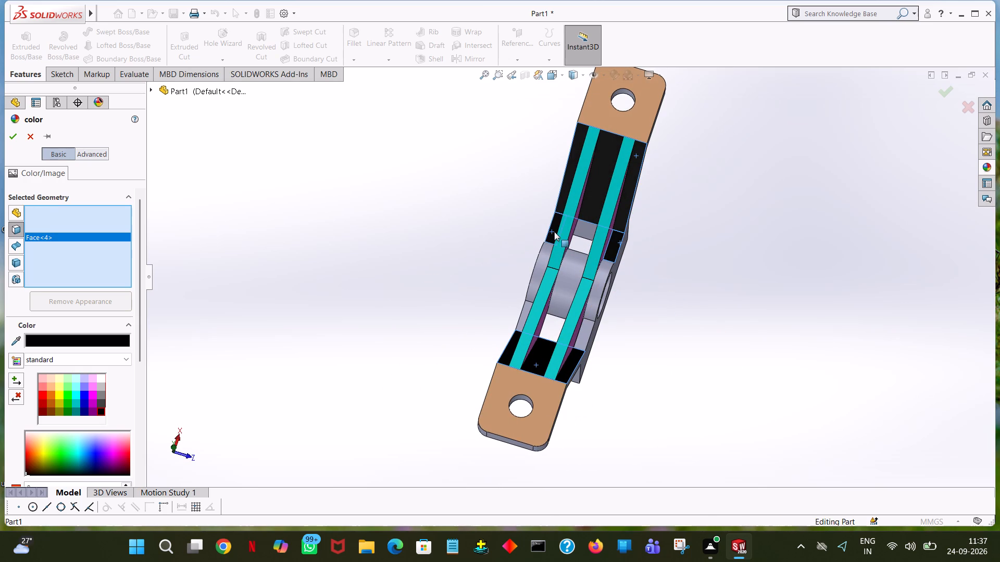
click(587, 228)
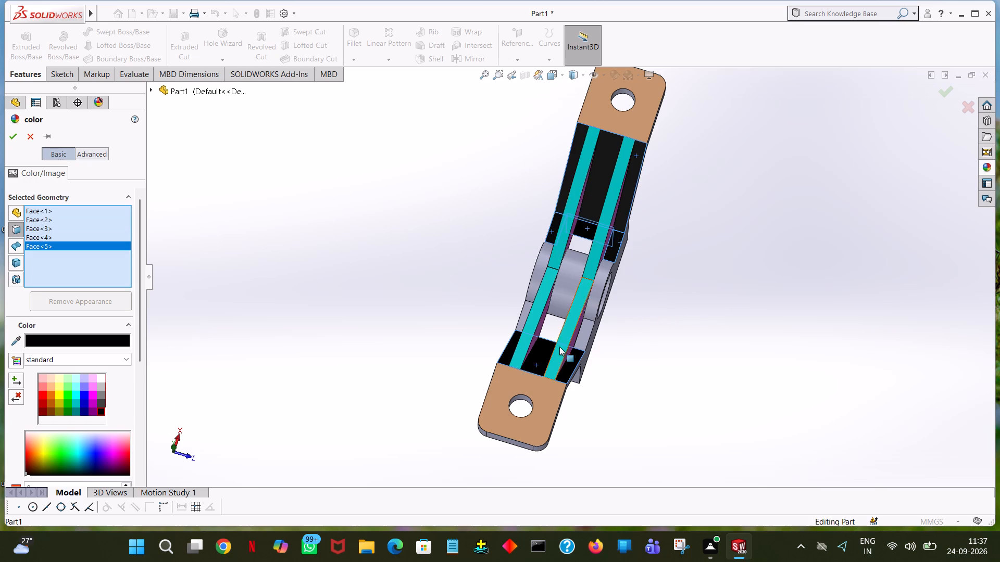
click(585, 333)
click(524, 315)
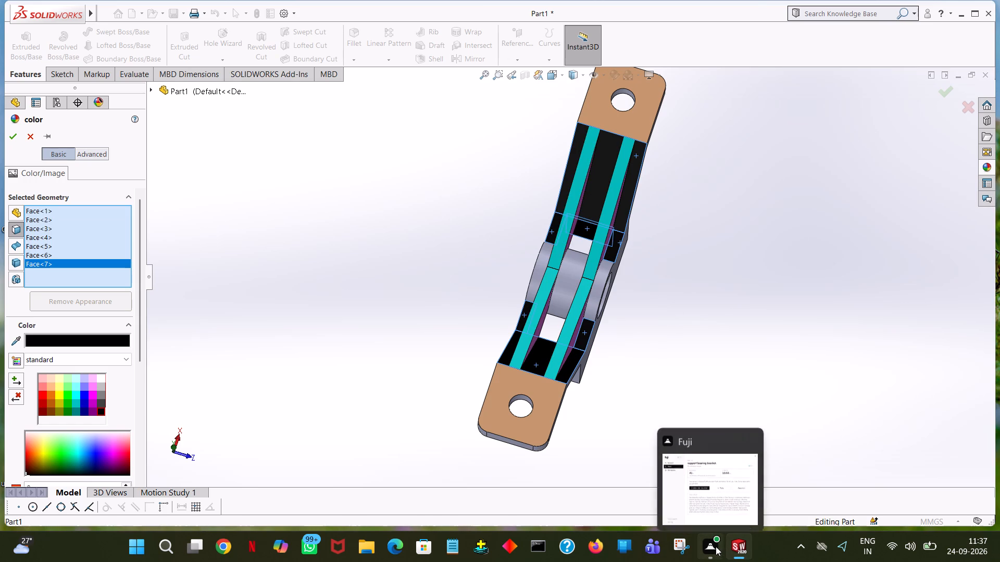
middle_drag(731, 314, 734, 311)
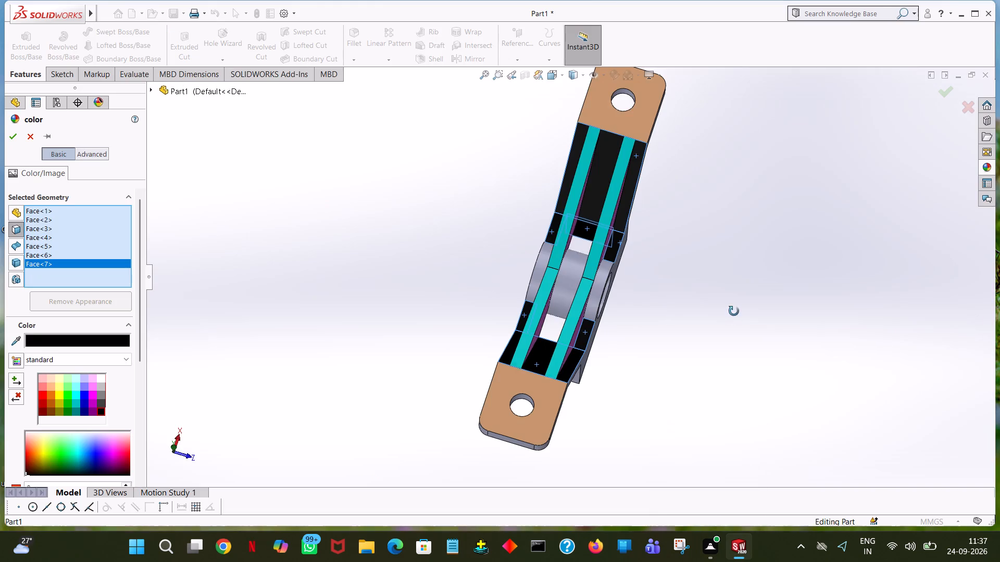
middle_drag(734, 311, 662, 236)
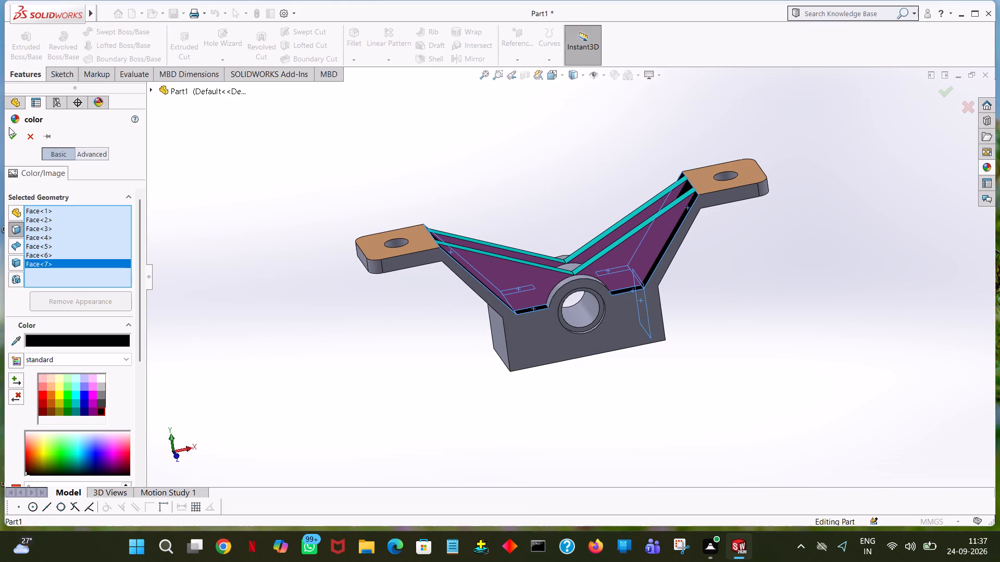
click(8, 129)
click(551, 158)
Colour the boss's outer cylindrical face and its bore dark red from the standard palette.
middle_drag(550, 155, 514, 158)
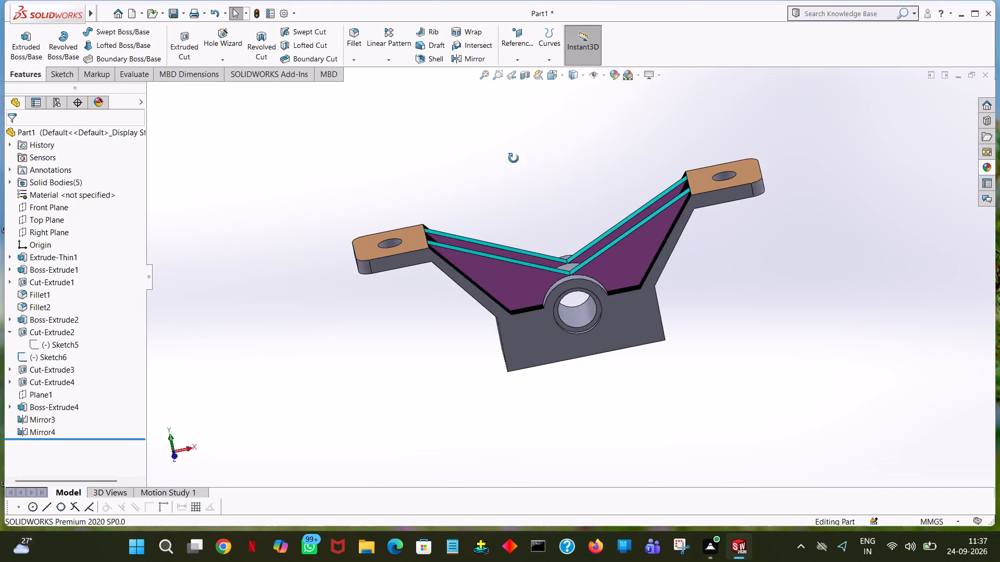
middle_drag(514, 158, 350, 167)
middle_drag(350, 168, 340, 392)
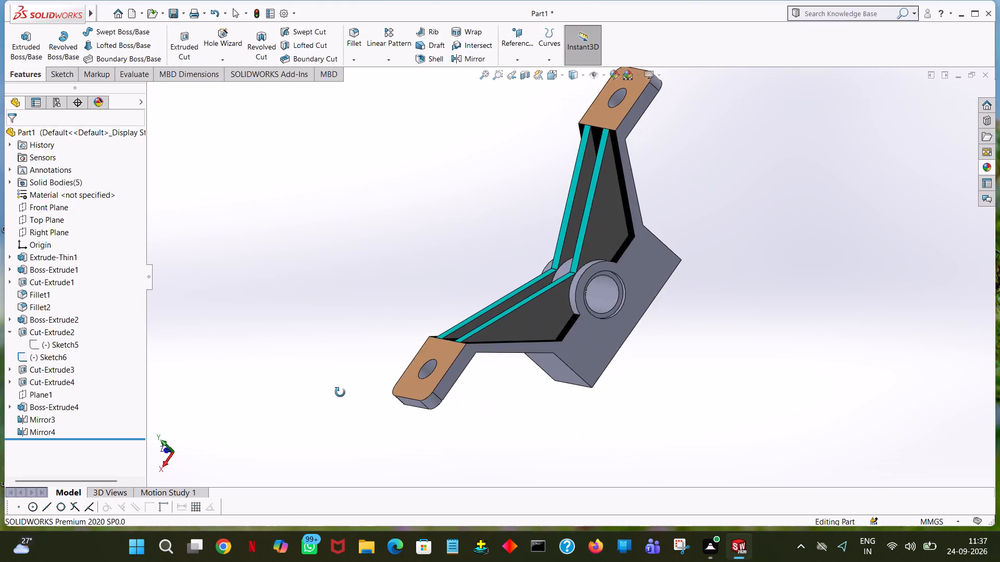
middle_drag(340, 392, 389, 408)
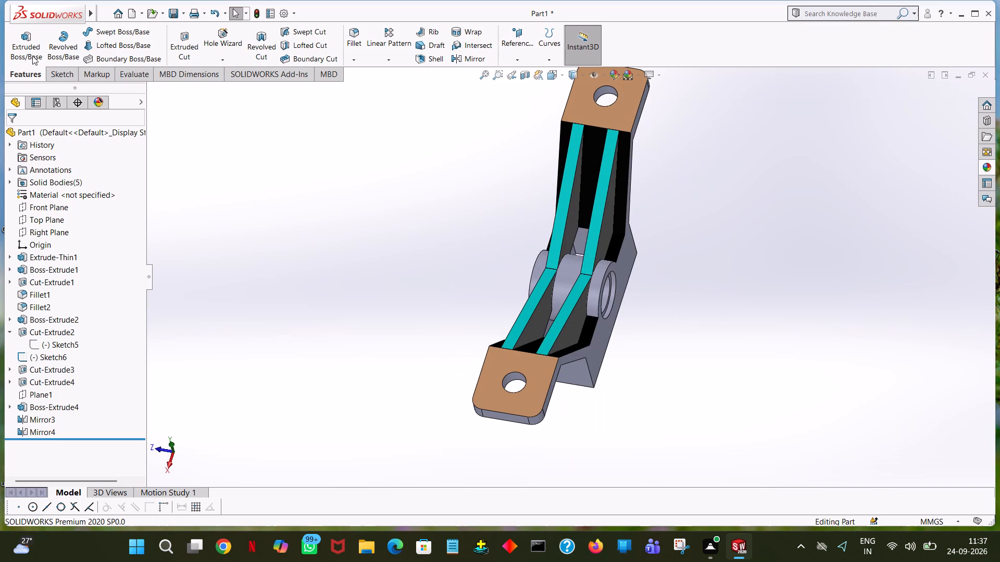
click(597, 279)
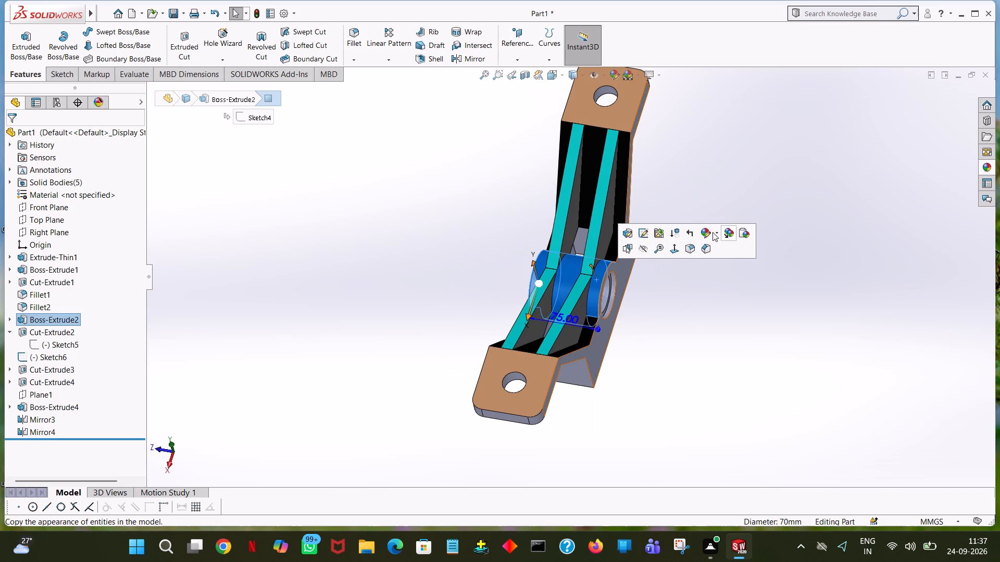
click(707, 233)
click(721, 260)
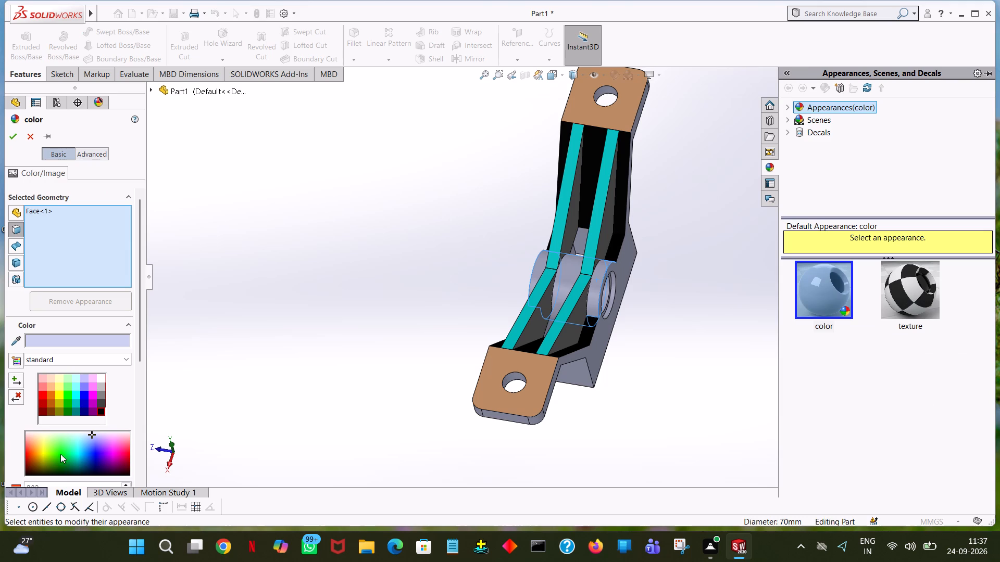
click(46, 408)
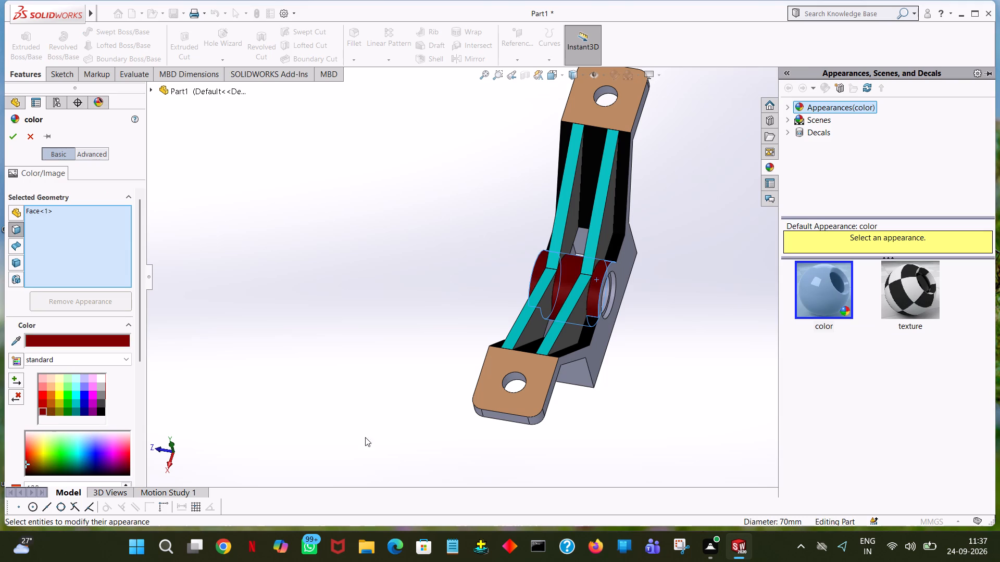
middle_drag(677, 442, 617, 359)
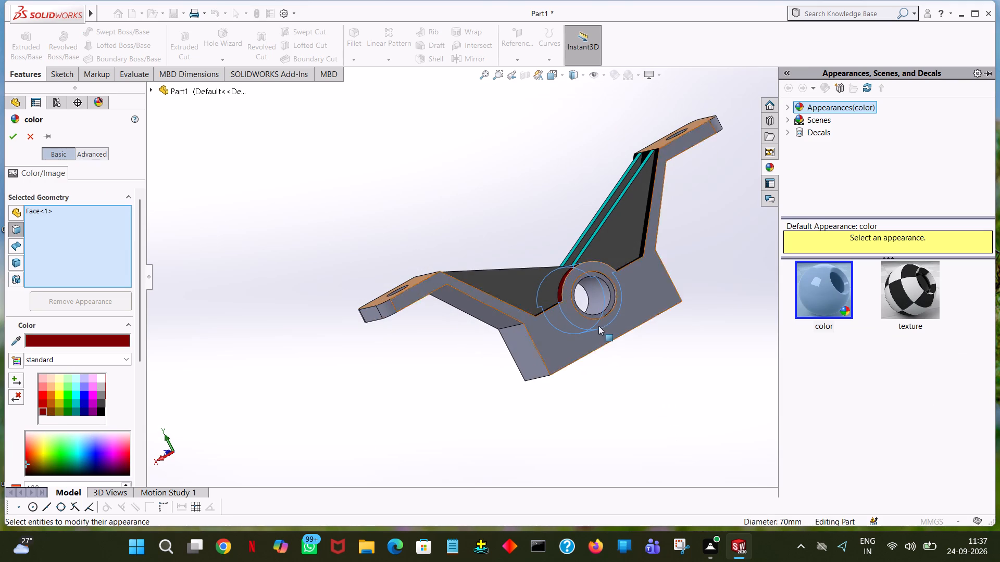
click(591, 289)
middle_drag(864, 361, 734, 399)
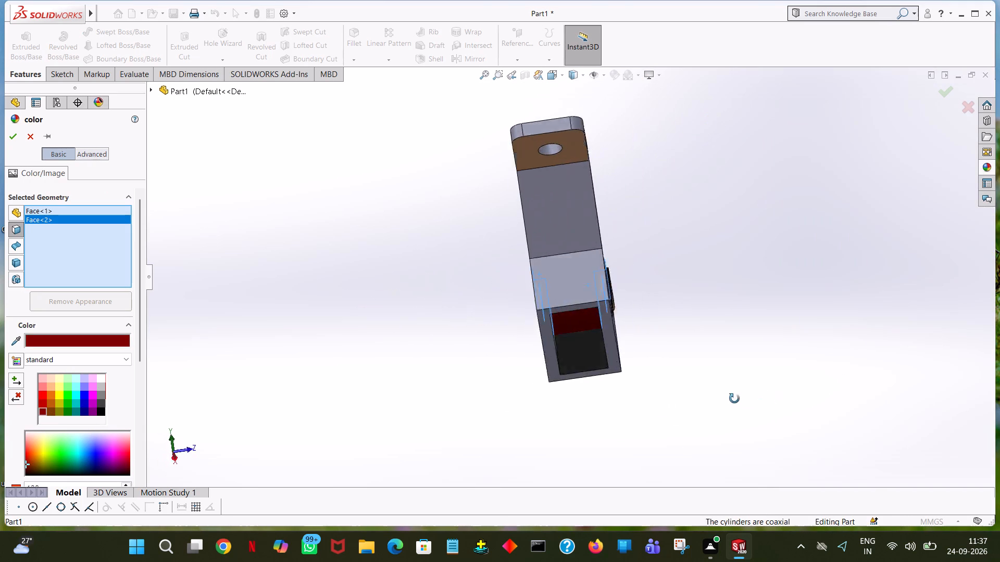
middle_drag(734, 399, 652, 467)
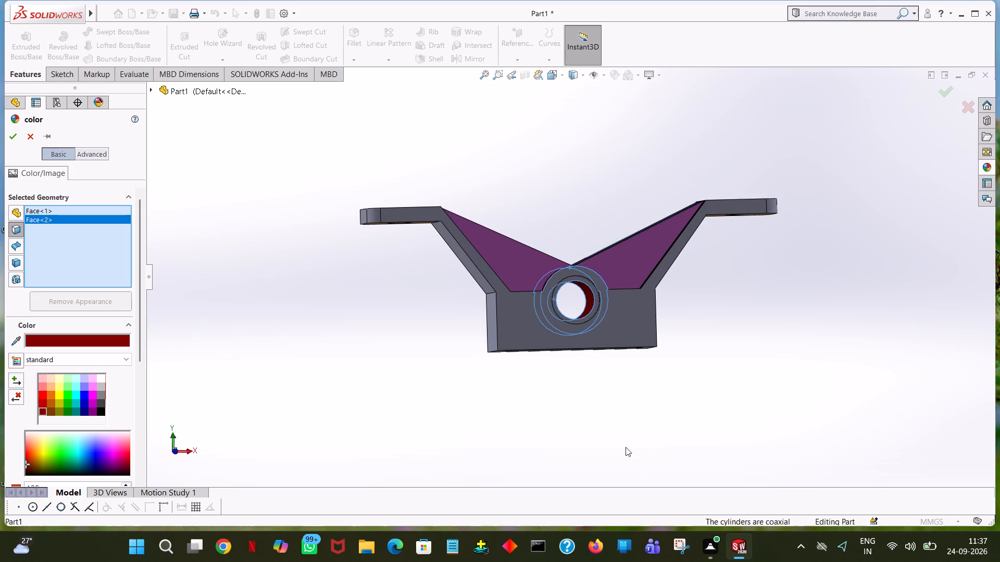
click(14, 139)
click(529, 158)
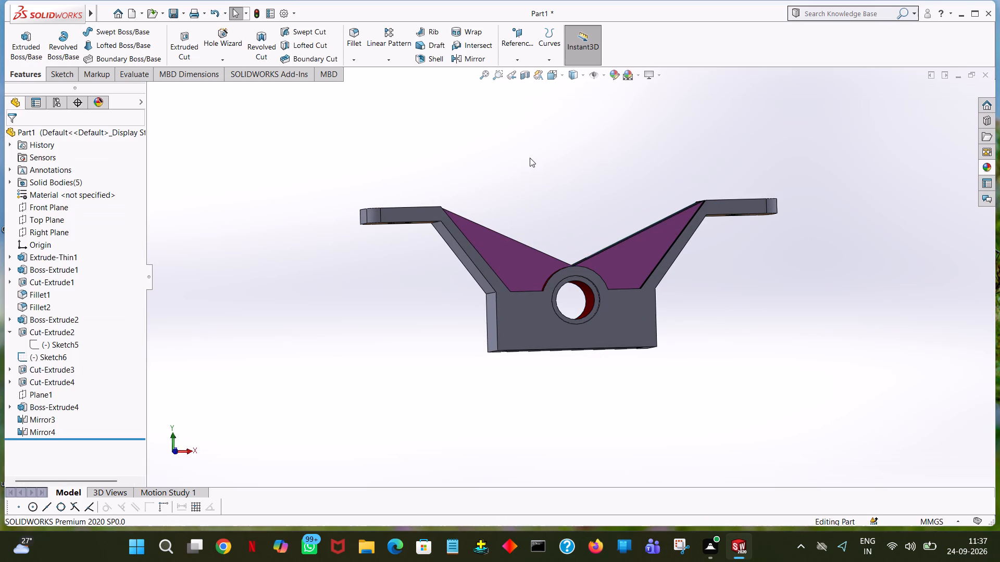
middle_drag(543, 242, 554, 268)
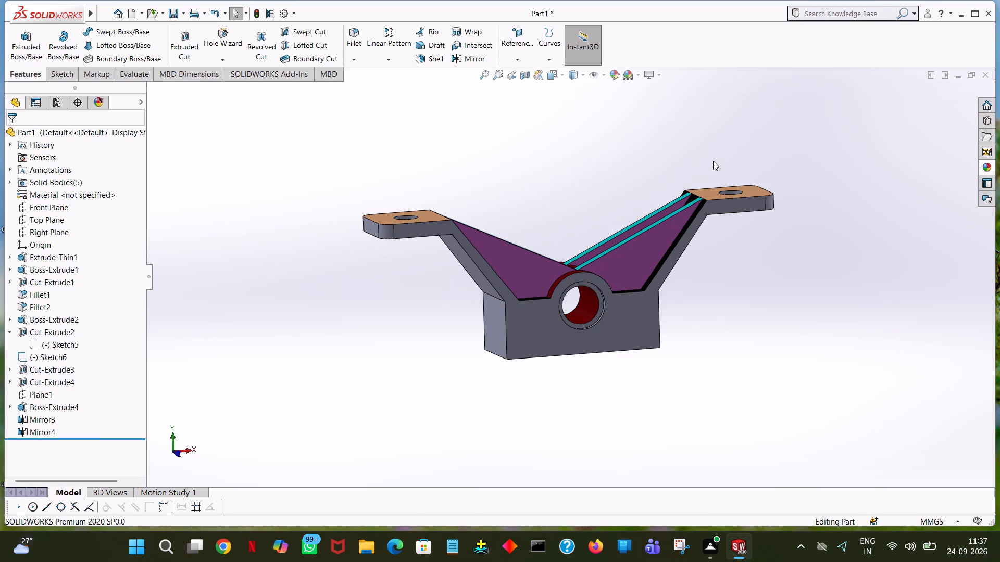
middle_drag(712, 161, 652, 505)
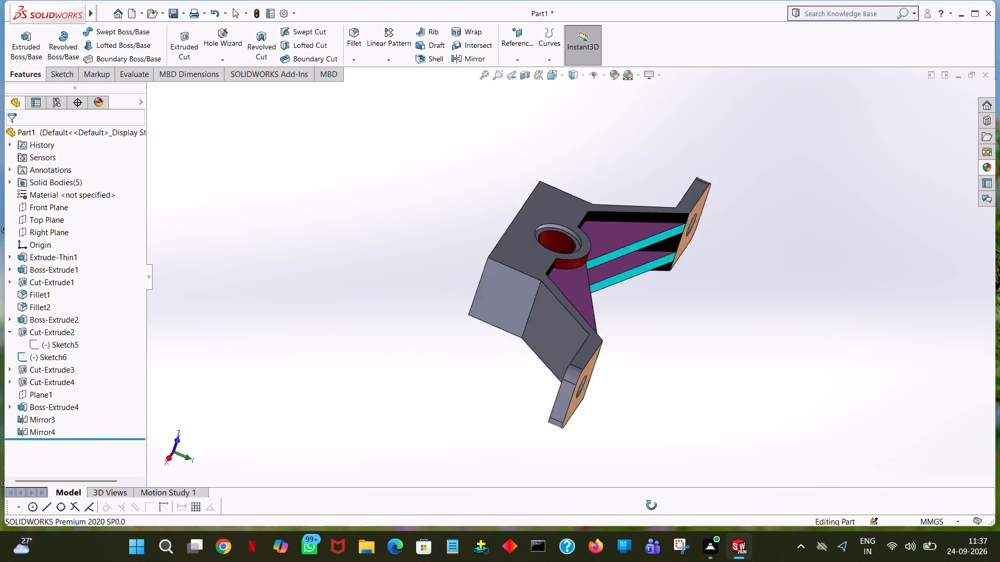
Colour both V-shaped profile faces around the bore openings bright green, picking the shade from the colour spectrum.
middle_drag(652, 505, 559, 83)
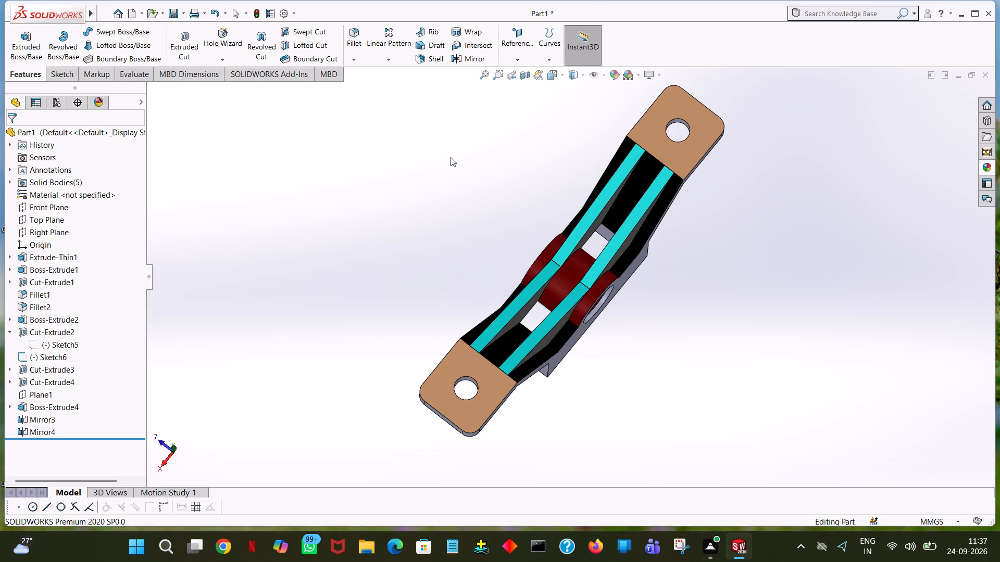
middle_drag(440, 235, 420, 56)
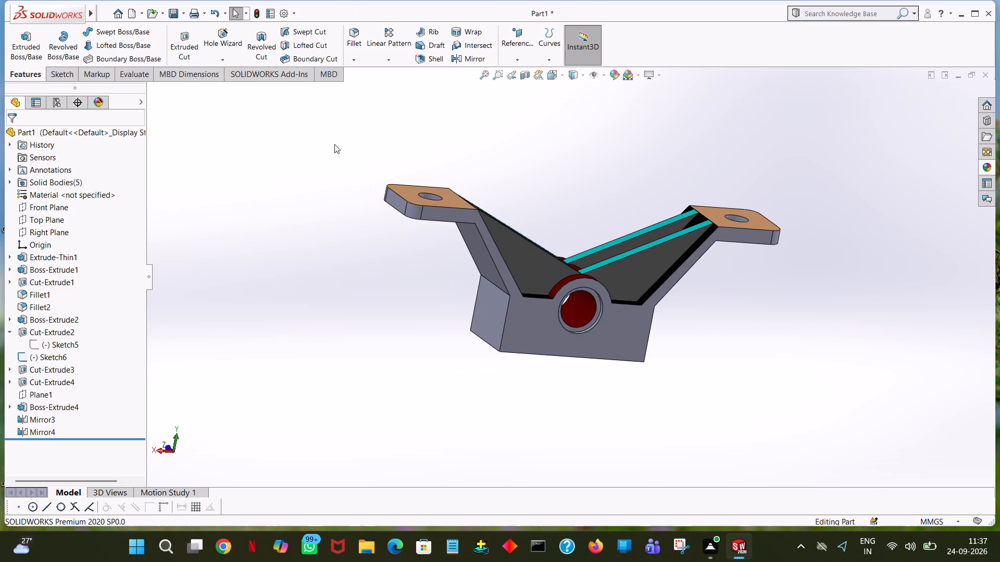
click(525, 320)
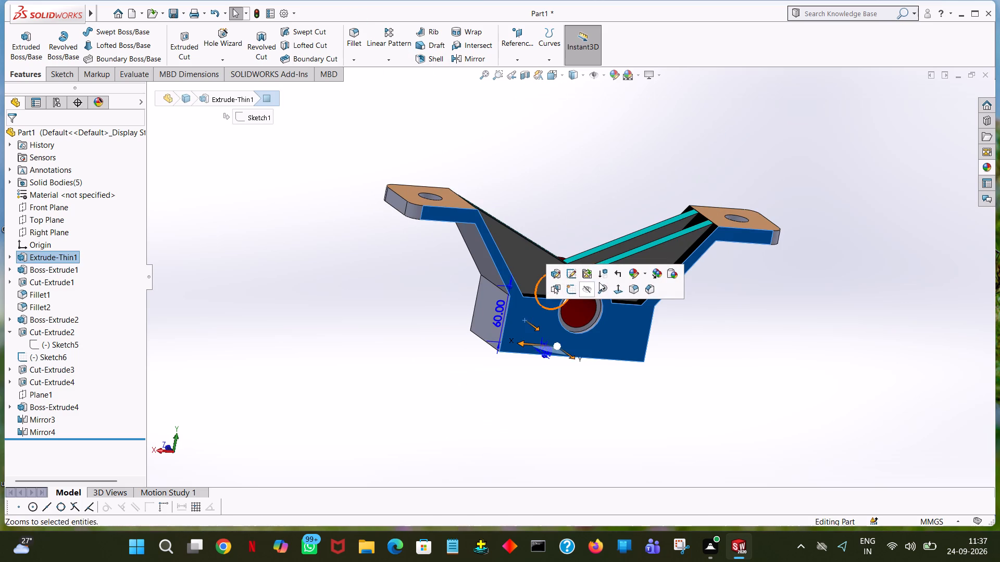
click(632, 272)
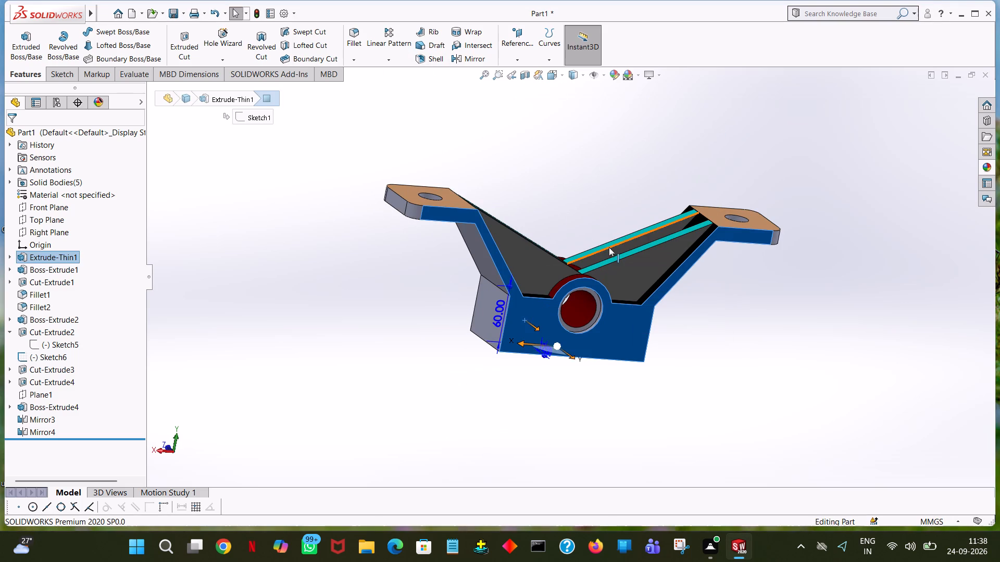
click(624, 319)
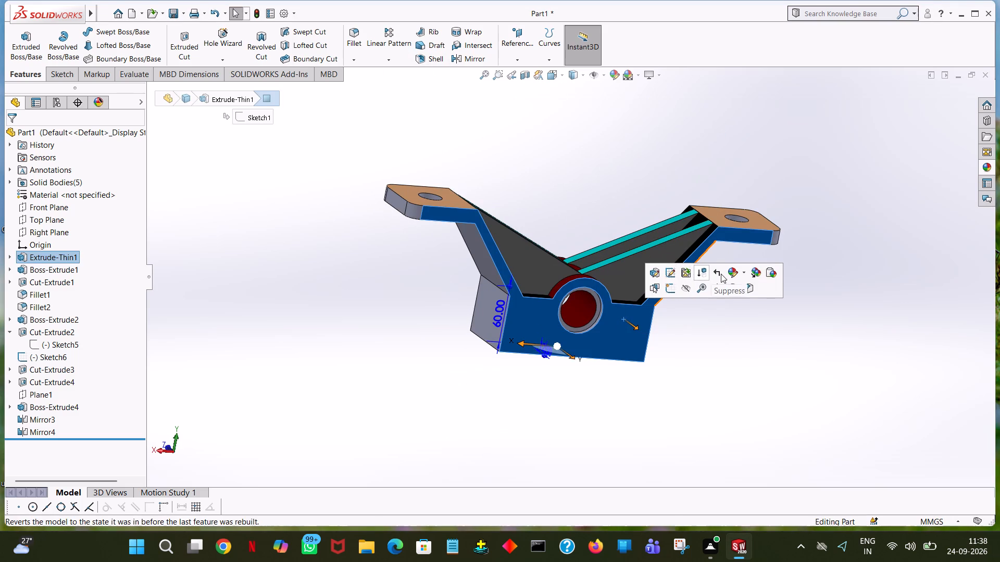
click(731, 273)
click(732, 293)
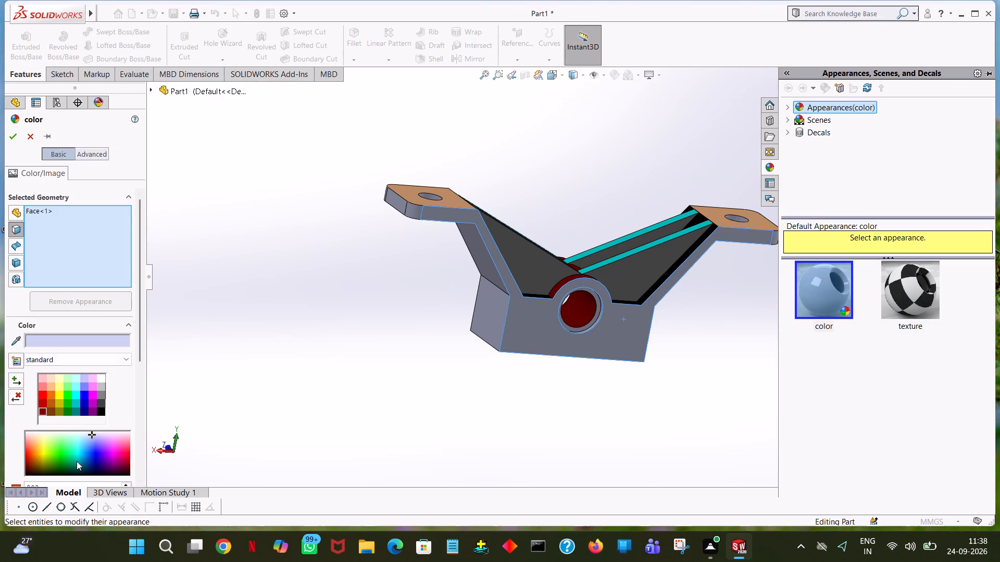
drag(90, 434, 46, 466)
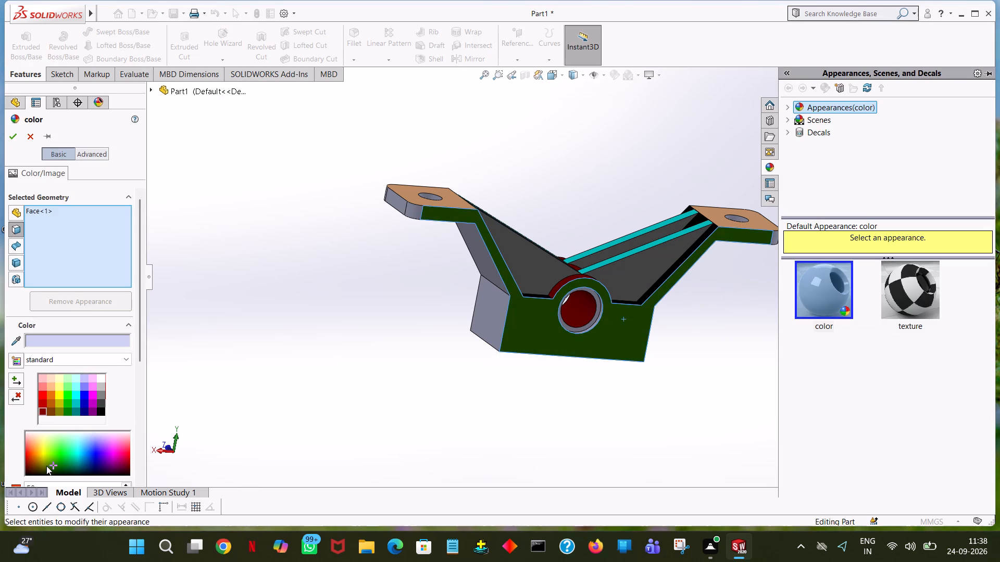
drag(46, 466, 27, 458)
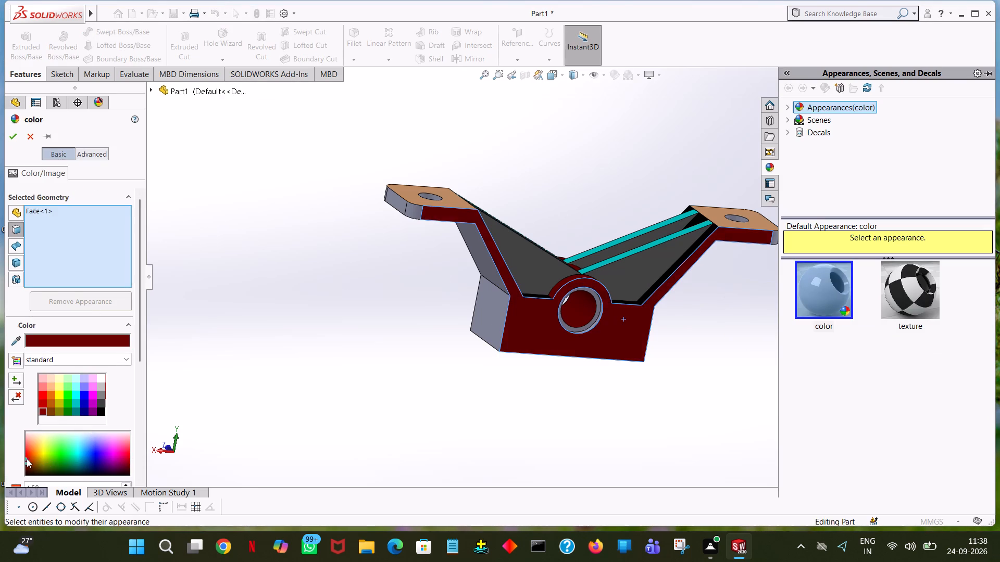
drag(27, 458, 35, 440)
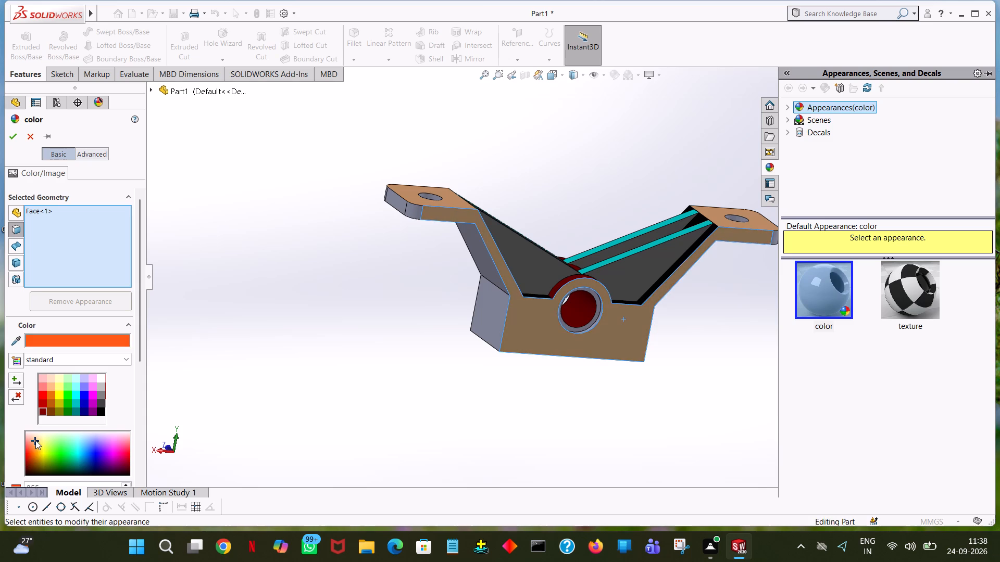
drag(35, 440, 35, 438)
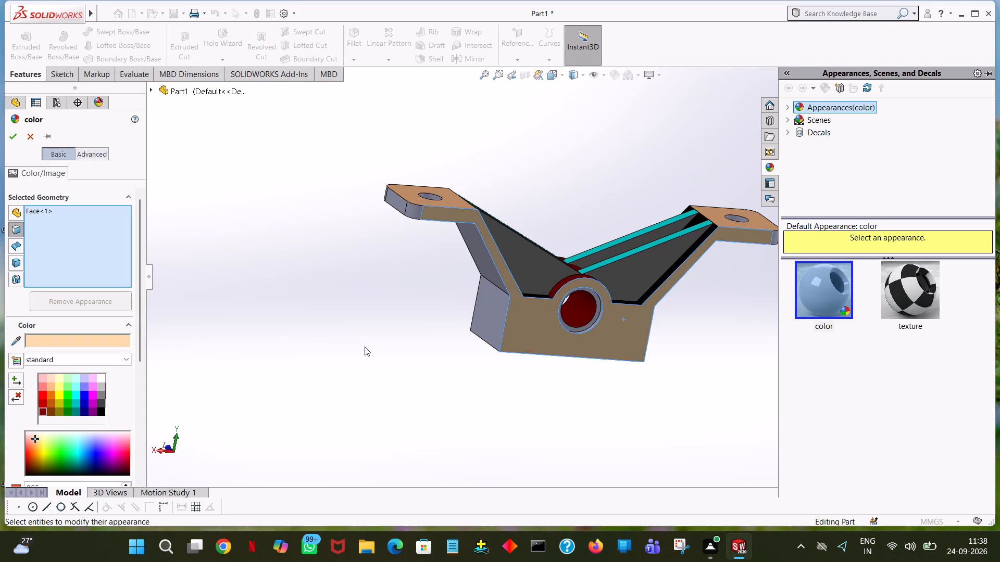
click(60, 453)
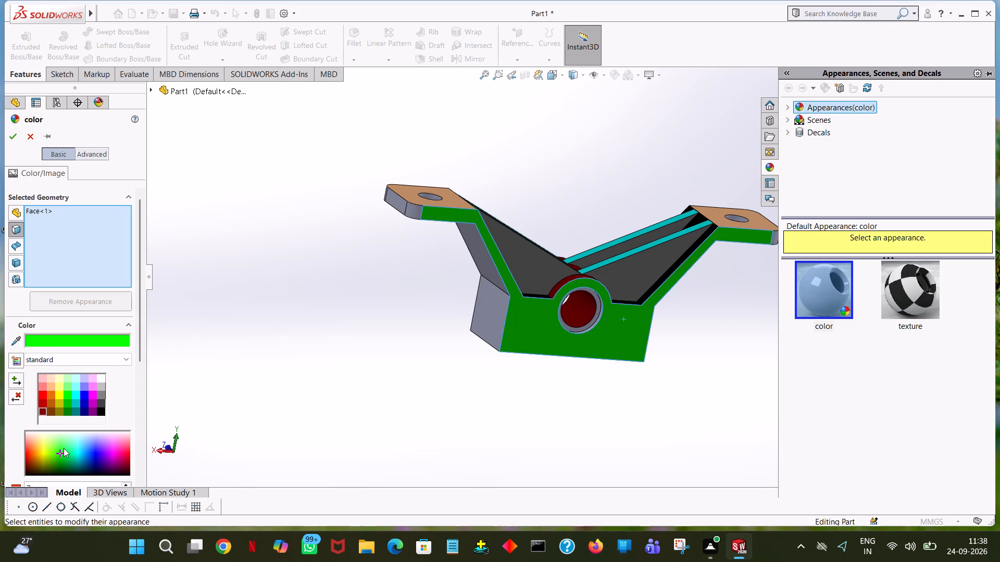
middle_drag(342, 342, 468, 396)
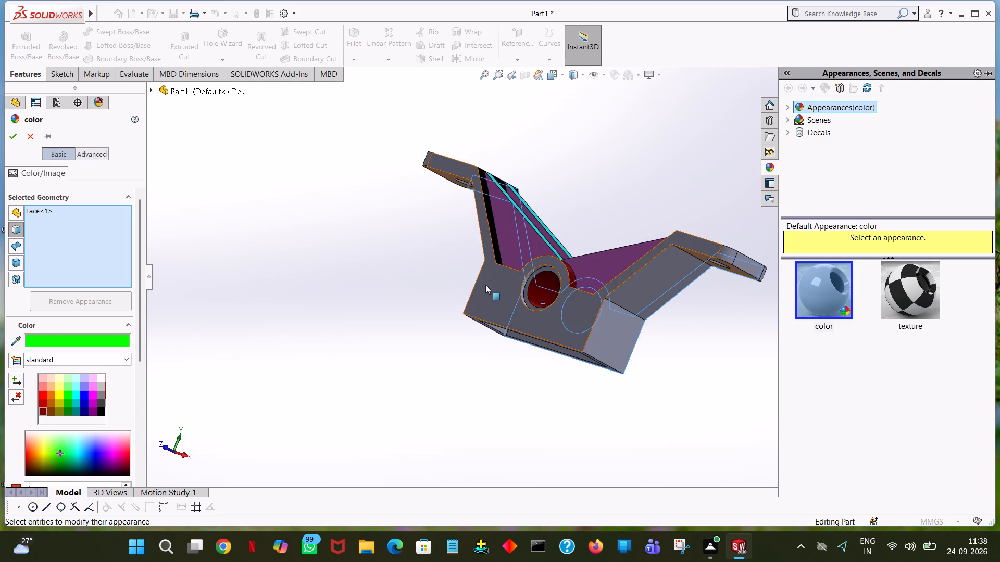
click(484, 283)
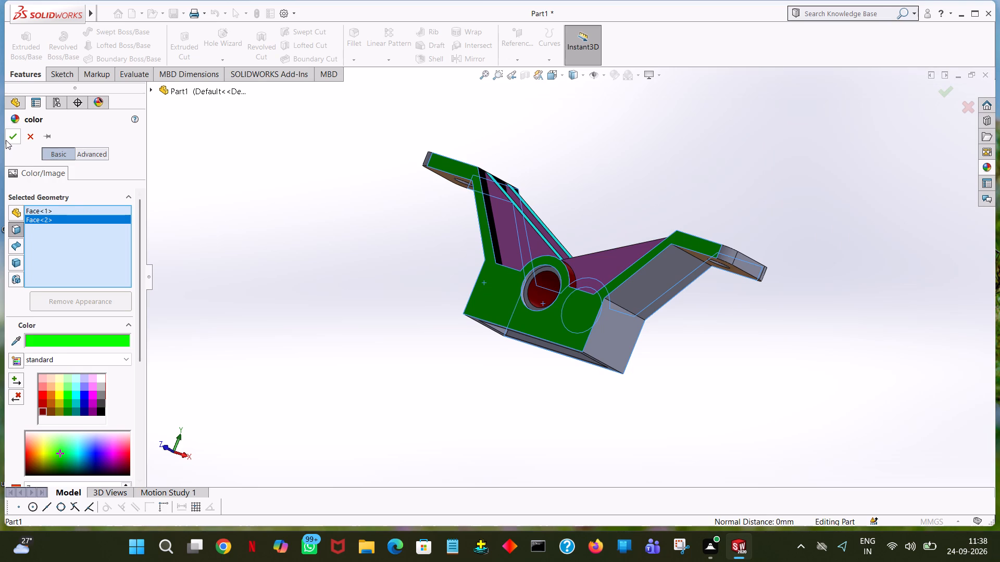
click(6, 140)
Give one outer end face of the base a dark grey colour from the standard palette.
middle_drag(770, 240, 558, 169)
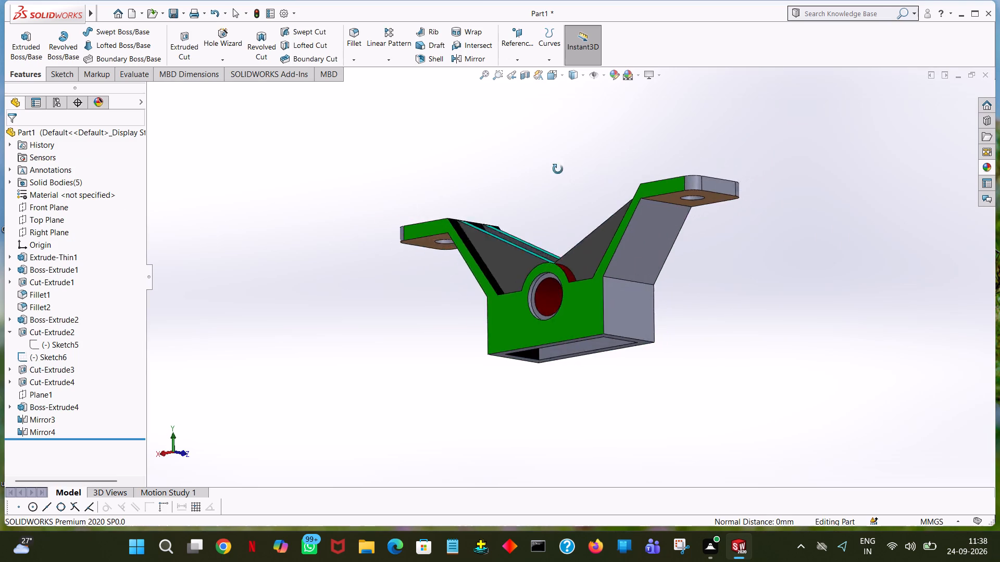
middle_drag(558, 169, 543, 243)
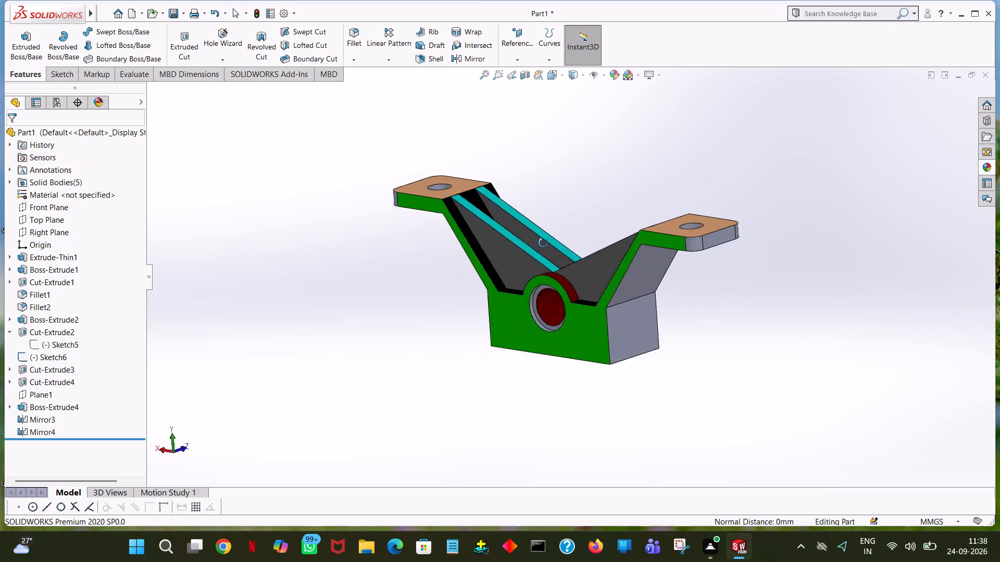
middle_drag(543, 243, 502, 234)
click(592, 324)
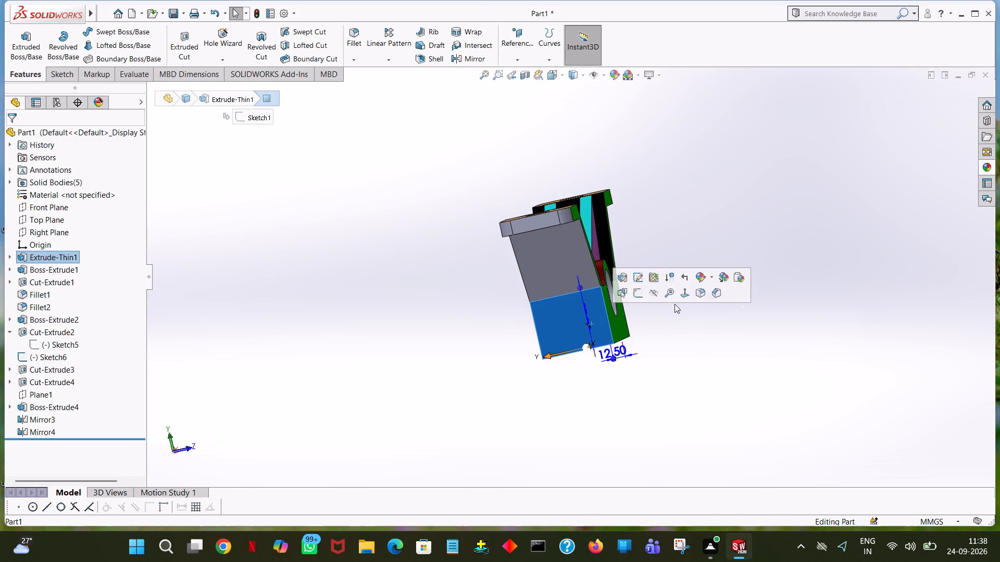
click(699, 276)
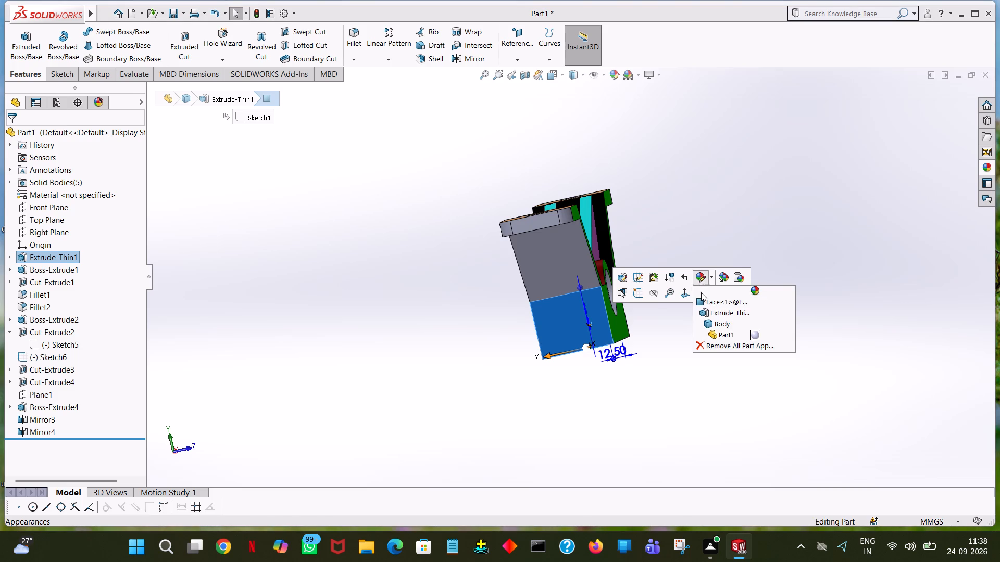
click(705, 301)
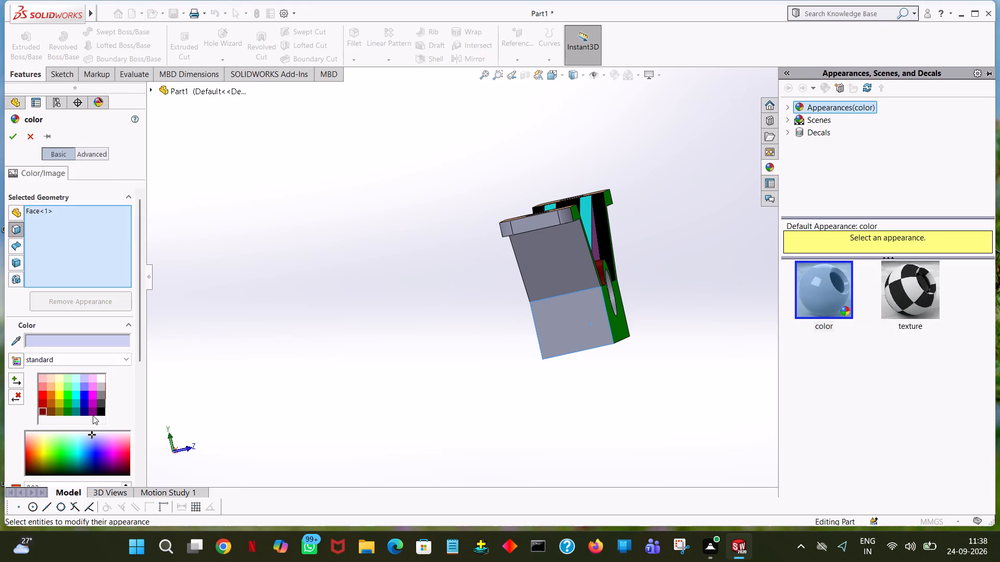
click(92, 399)
click(92, 394)
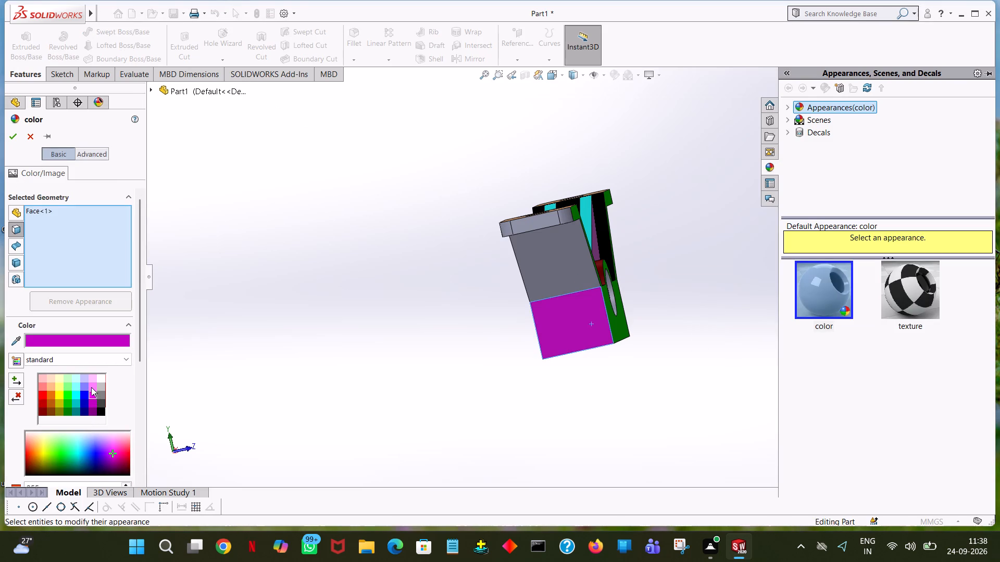
click(89, 382)
click(90, 377)
click(99, 378)
click(100, 390)
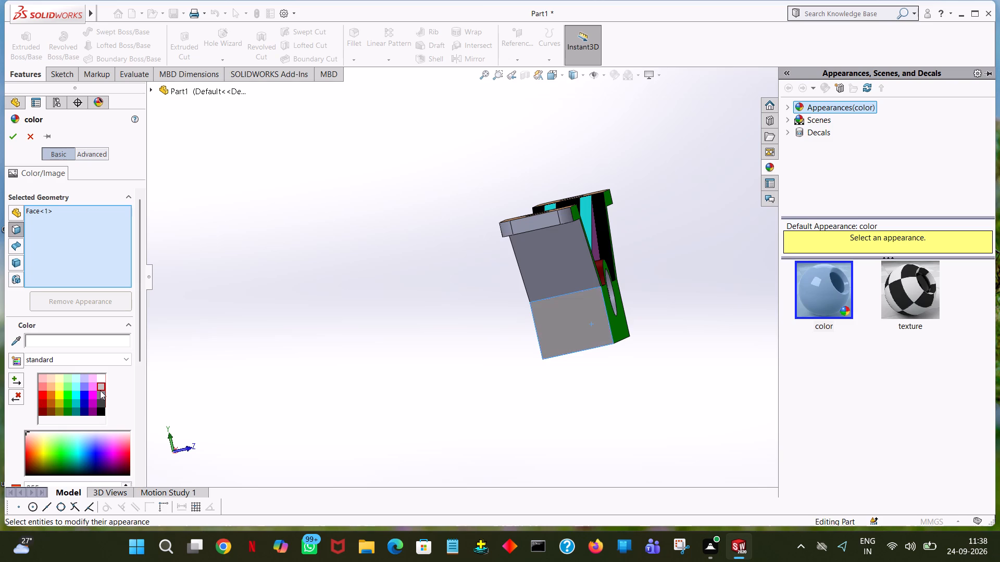
click(101, 400)
Add both arms' outer sloping faces and the base's opposite end face to the dark grey colouring and apply it.
middle_drag(426, 340, 419, 340)
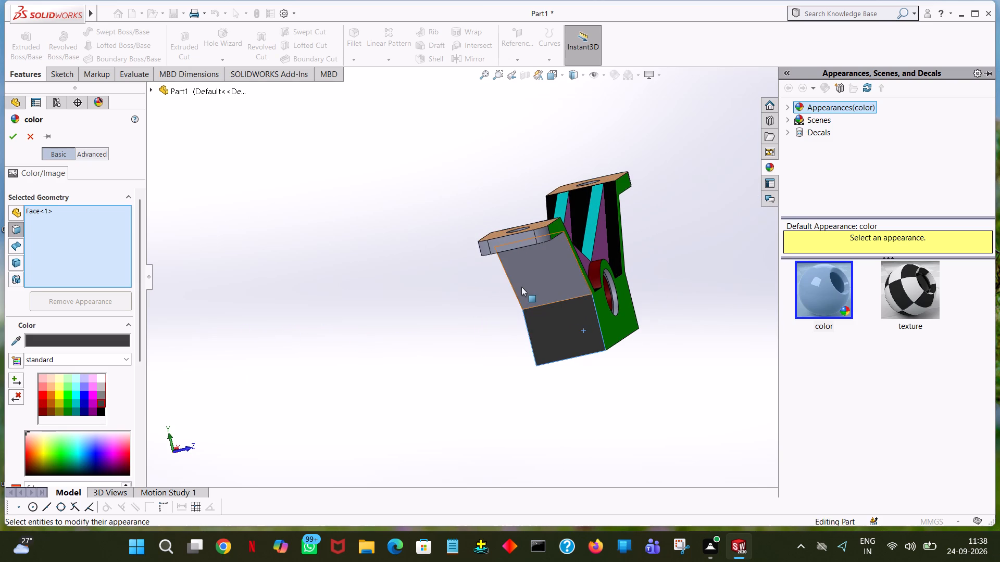
click(521, 287)
middle_drag(720, 307, 578, 306)
click(614, 249)
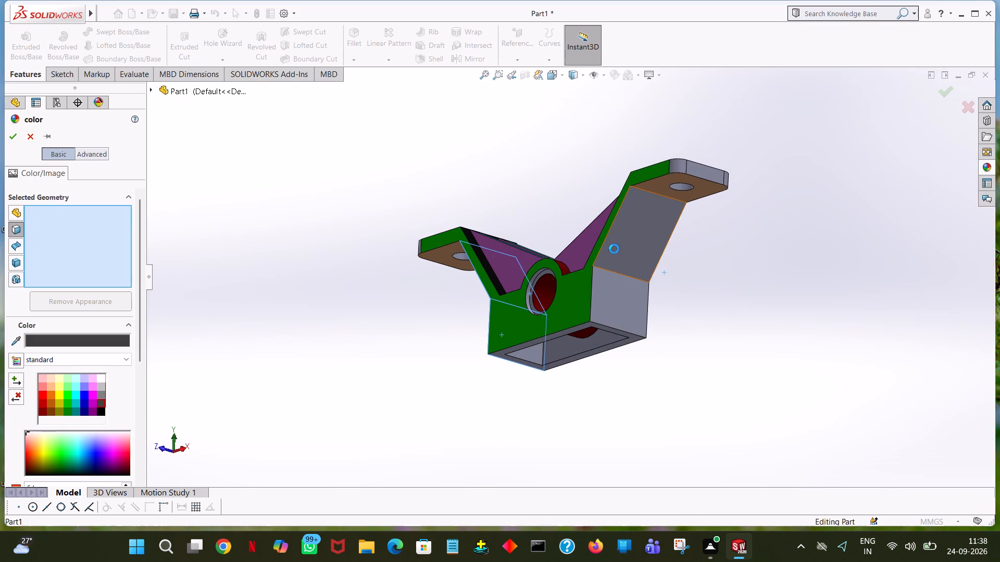
click(610, 310)
middle_drag(677, 312, 559, 304)
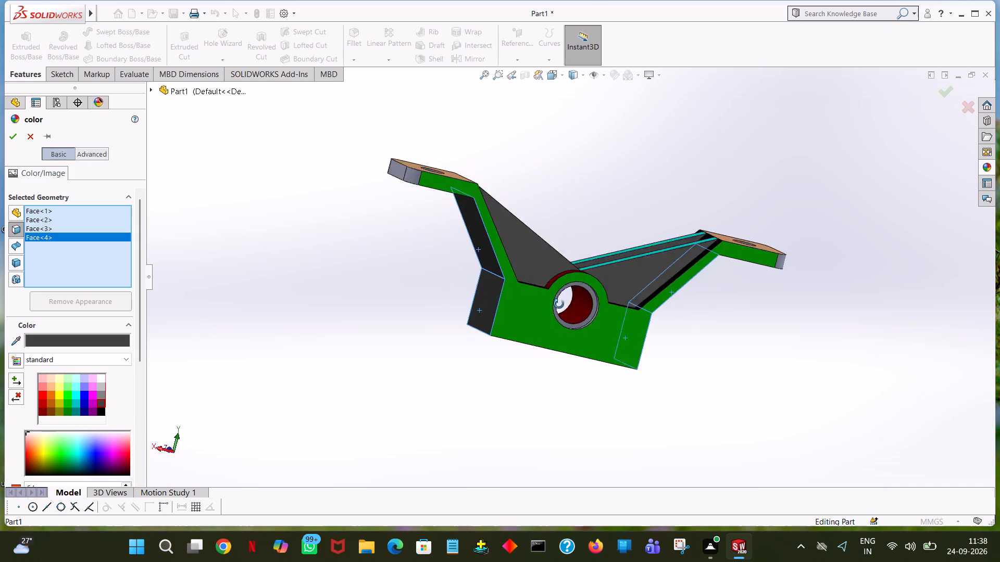
middle_drag(559, 304, 641, 359)
middle_drag(701, 391, 829, 413)
middle_click(829, 413)
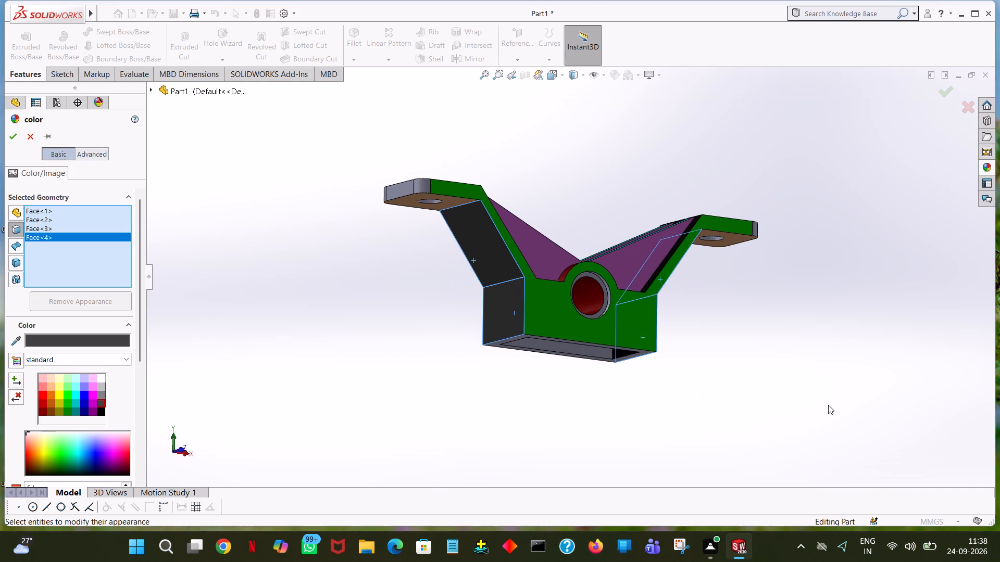
click(12, 136)
Colour one inner end wall of the base's recess yellow, trying several shades from the standard palette.
middle_drag(384, 356, 363, 100)
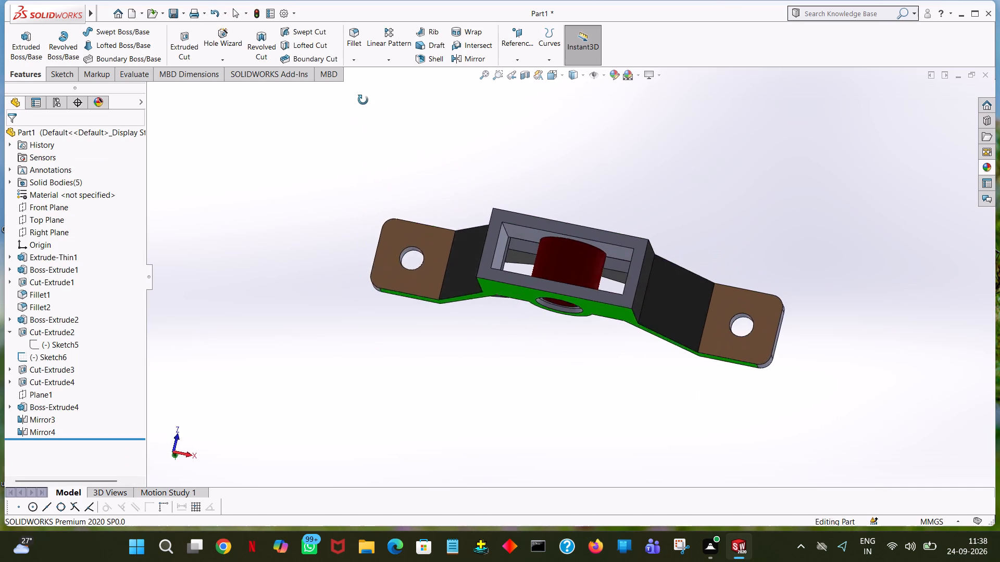
middle_drag(363, 100, 471, 229)
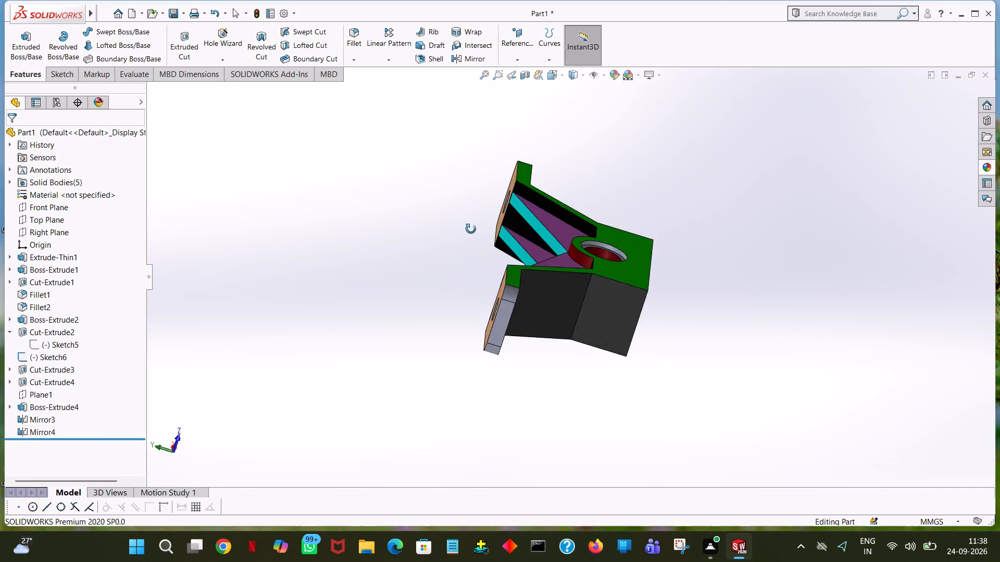
middle_drag(471, 229, 368, 157)
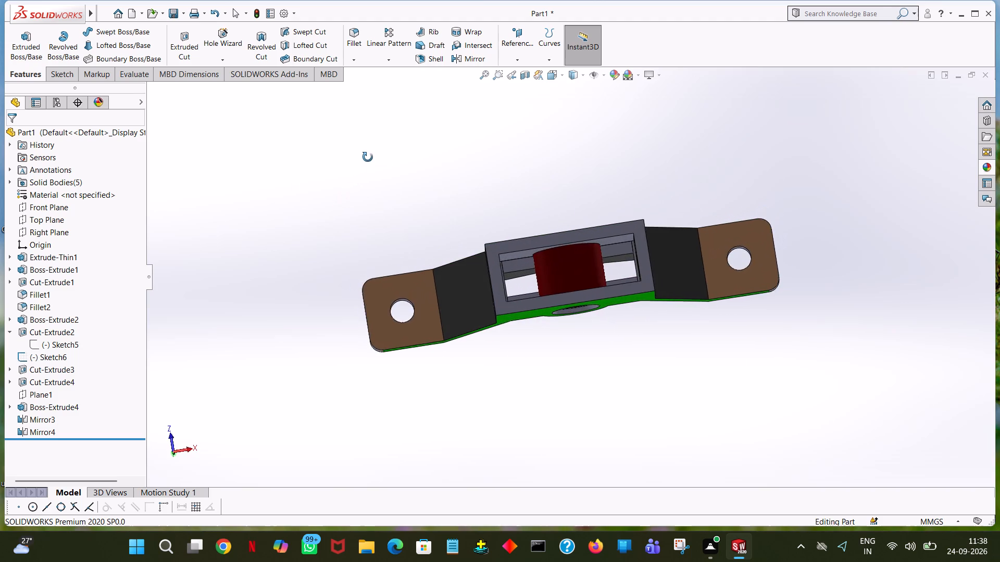
middle_drag(368, 157, 336, 202)
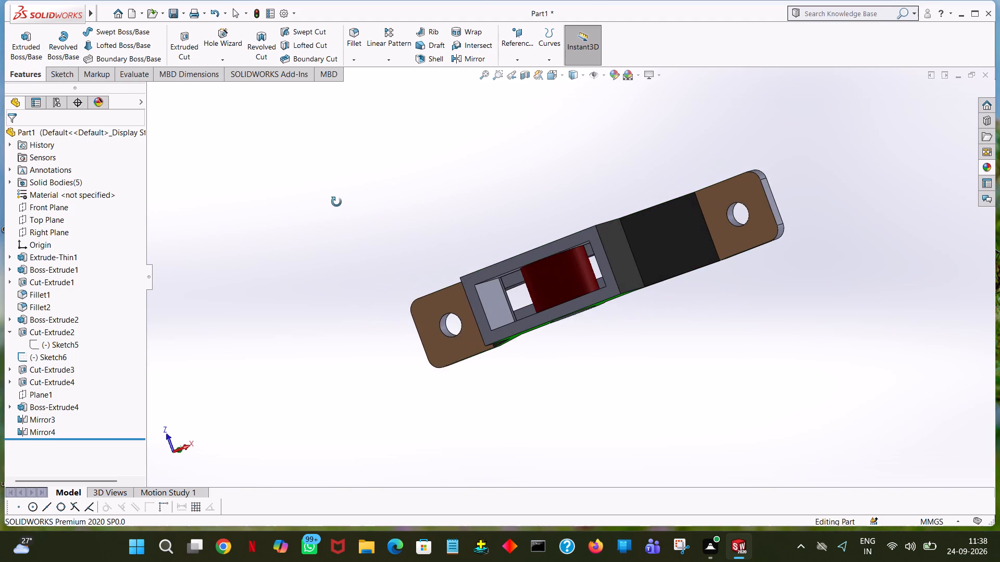
middle_drag(336, 202, 336, 202)
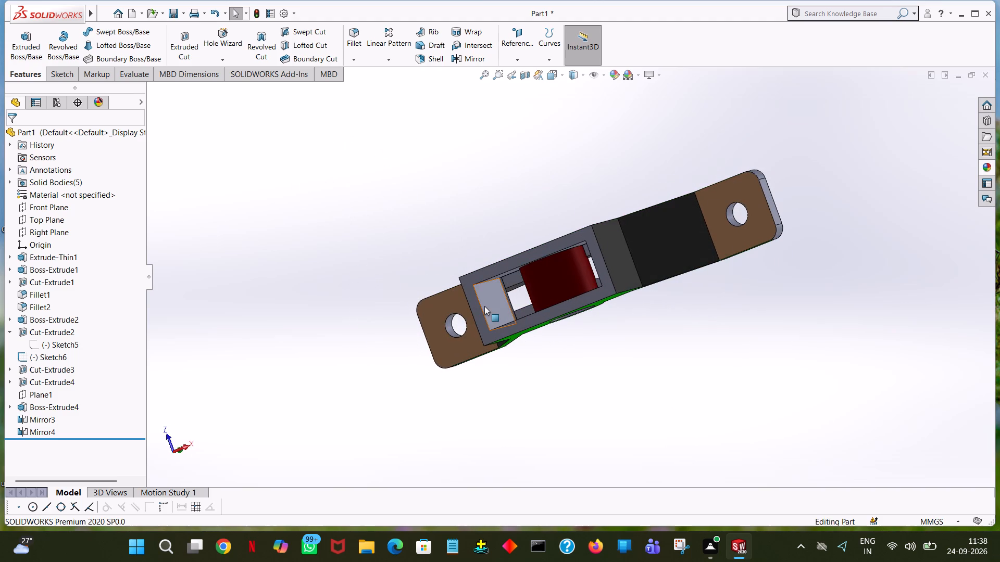
click(485, 305)
click(597, 256)
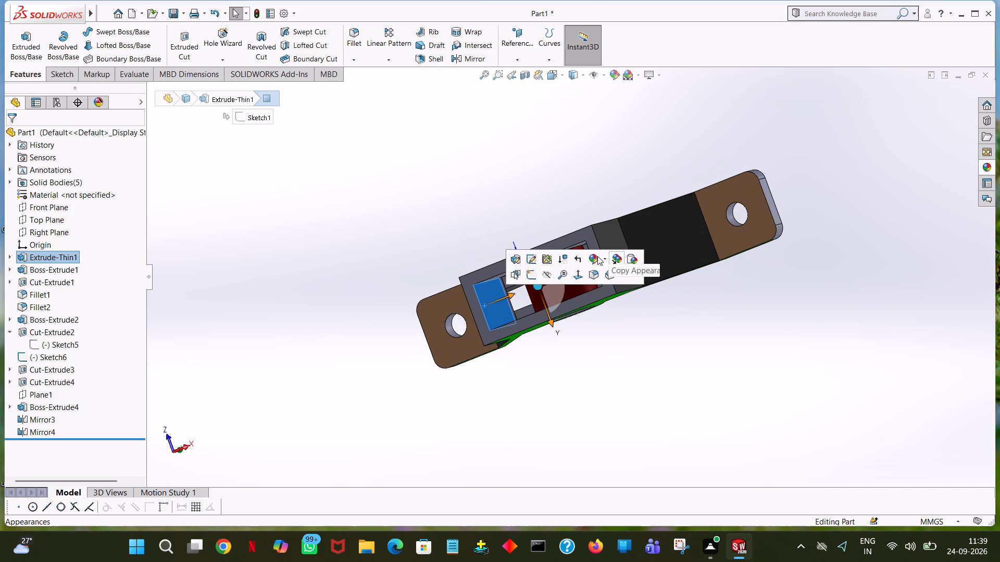
click(615, 286)
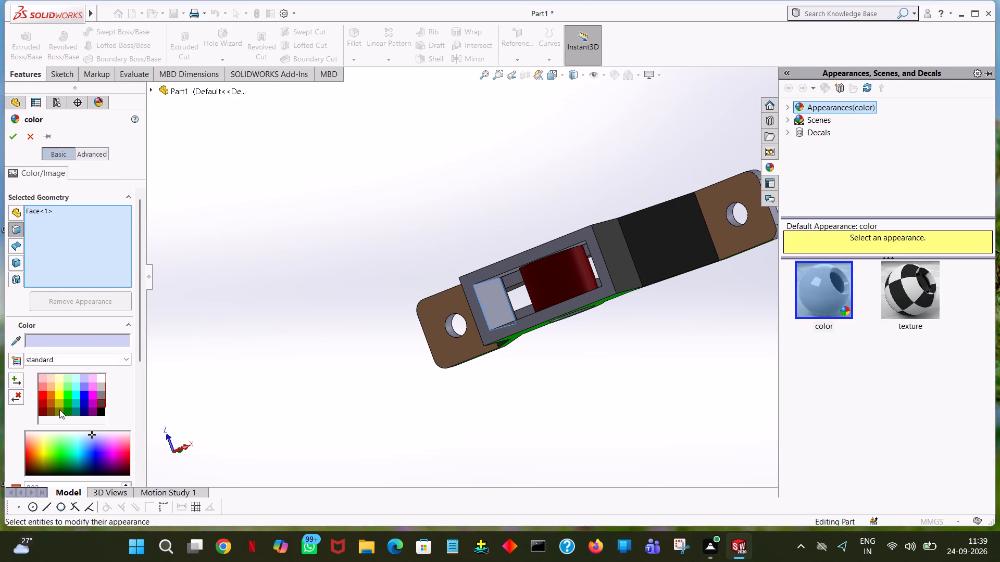
click(77, 394)
click(81, 396)
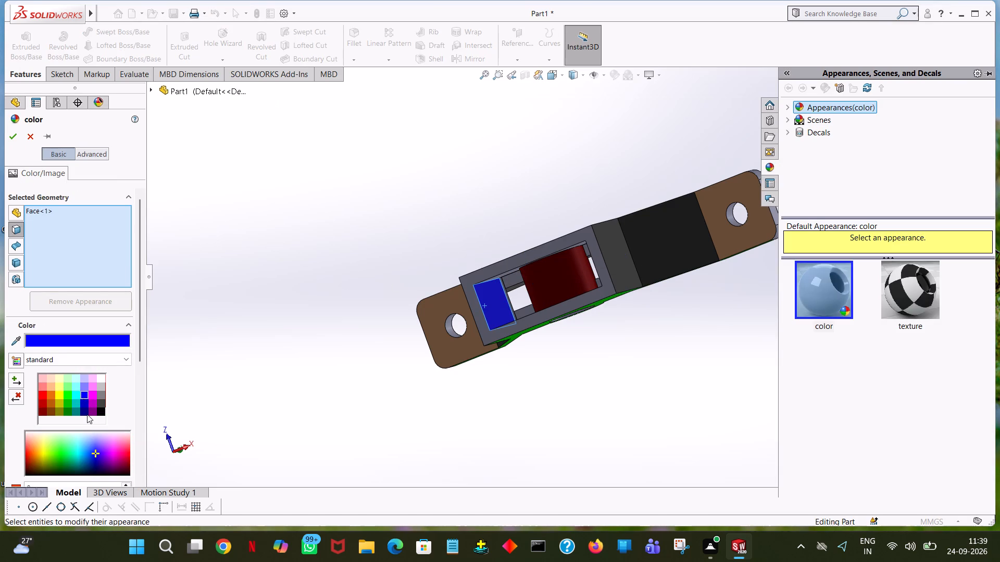
click(87, 414)
click(85, 401)
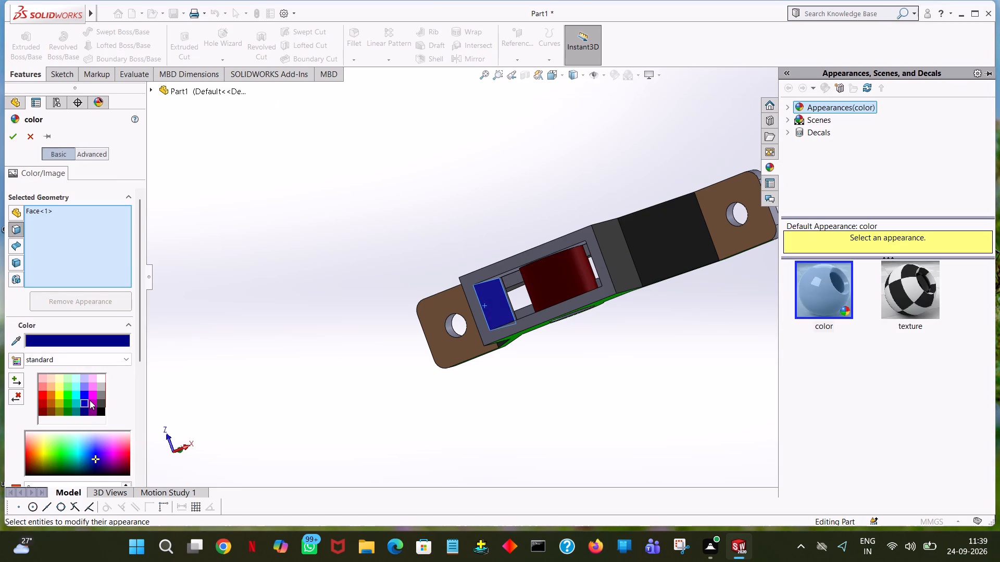
click(90, 392)
click(90, 376)
click(96, 393)
click(74, 402)
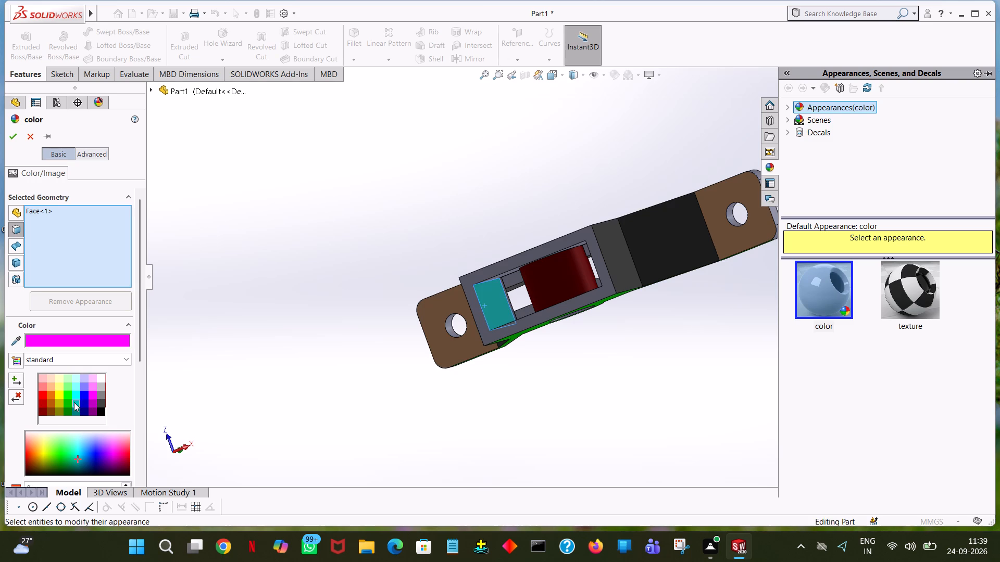
click(40, 400)
click(54, 388)
click(65, 384)
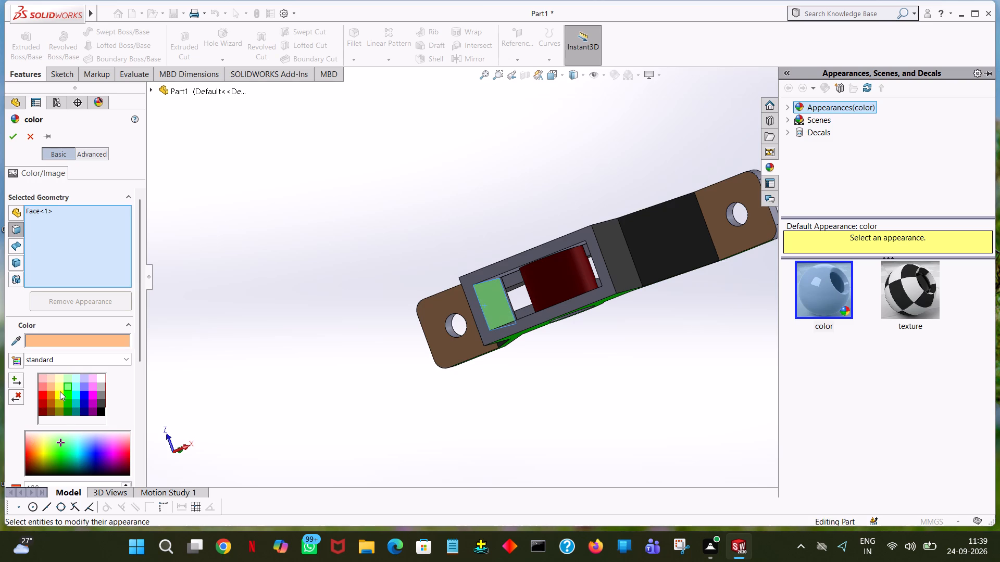
click(60, 391)
Add both long inner side walls of the base's recess to the yellow colouring.
middle_drag(412, 395, 478, 352)
middle_drag(479, 349, 478, 323)
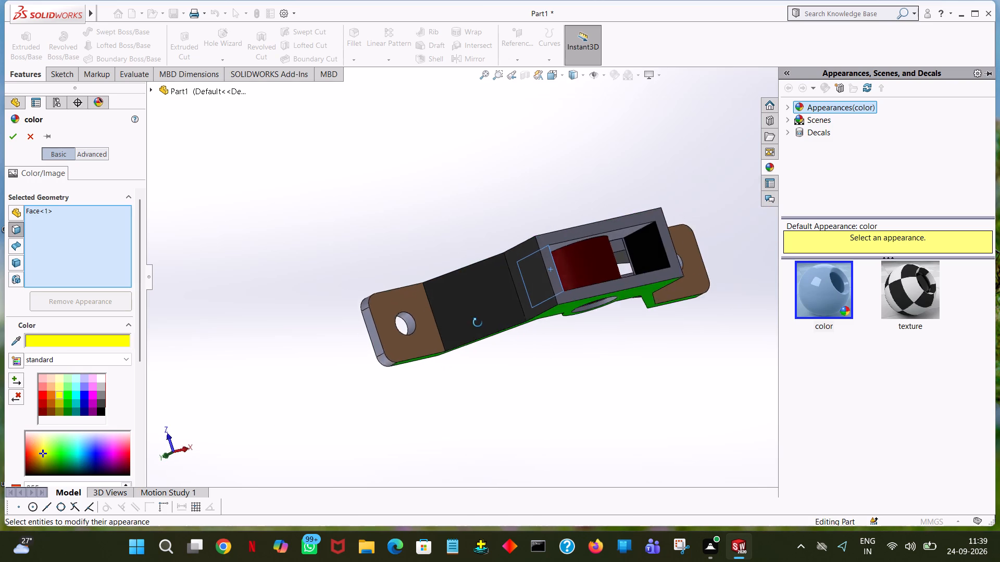
middle_drag(478, 323, 444, 263)
click(531, 231)
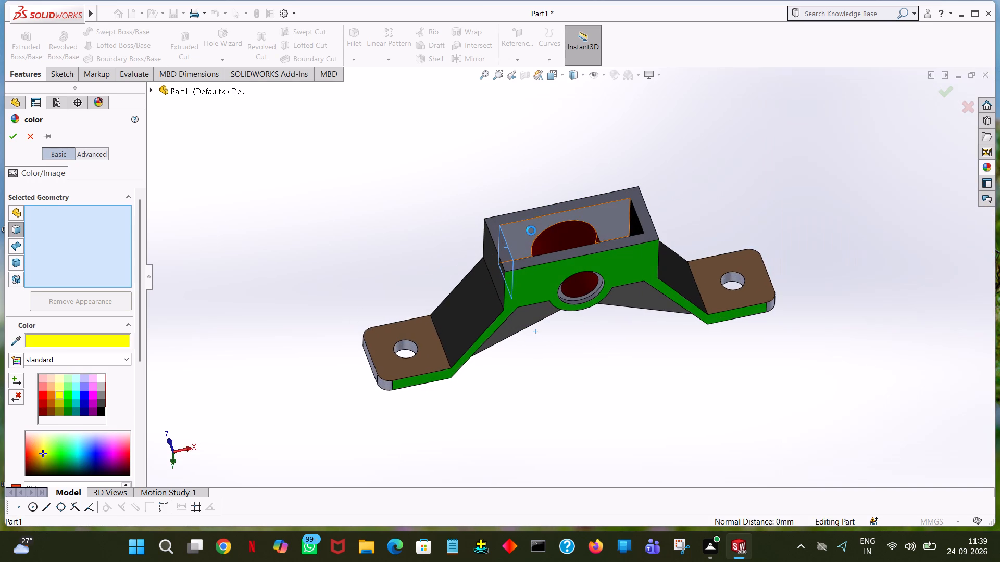
middle_drag(548, 174, 578, 340)
click(579, 327)
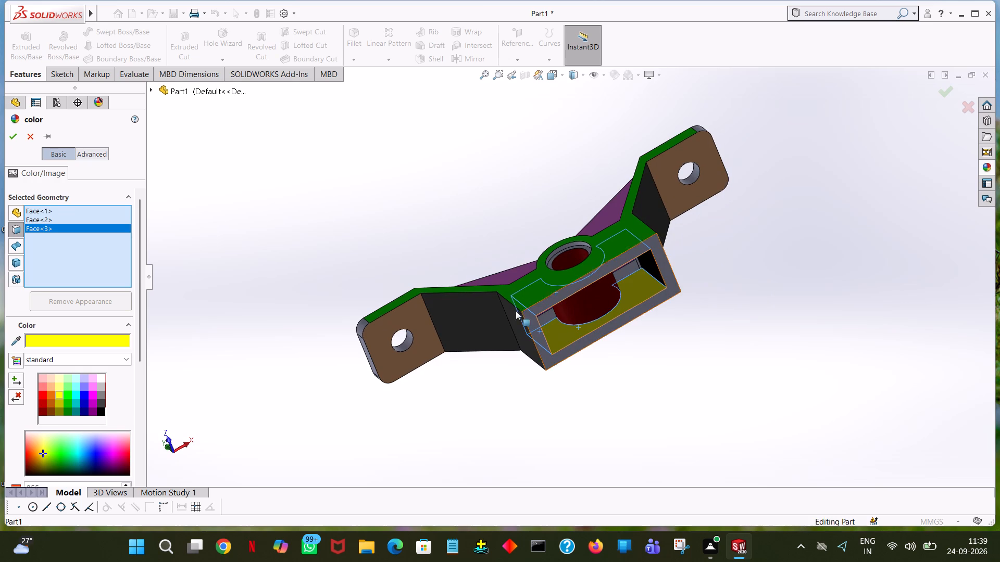
Add the four narrow inner faces beside the boss in the recess and the base's open rim face to the yellow colouring.
middle_drag(690, 315, 676, 234)
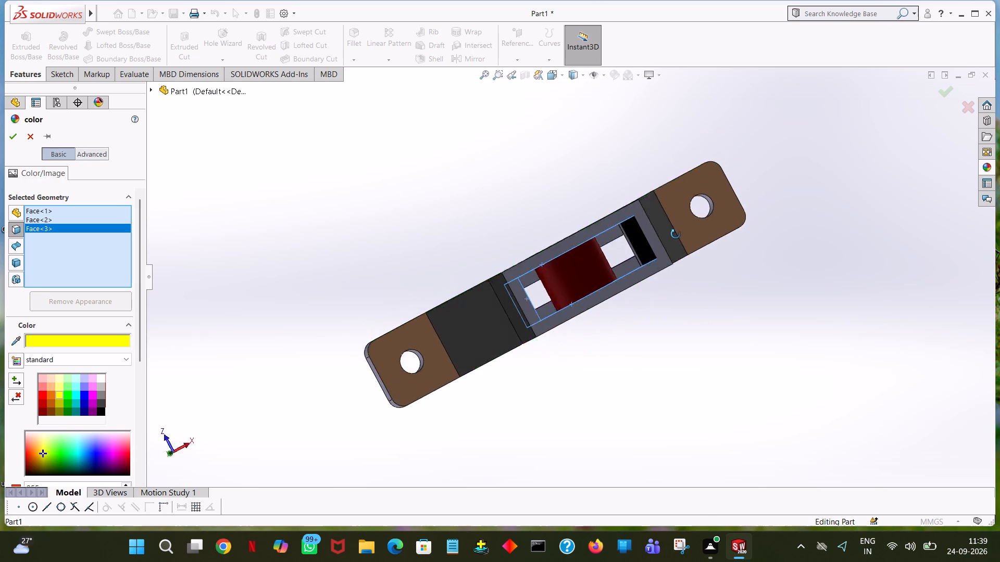
middle_drag(676, 234, 678, 222)
middle_click(678, 222)
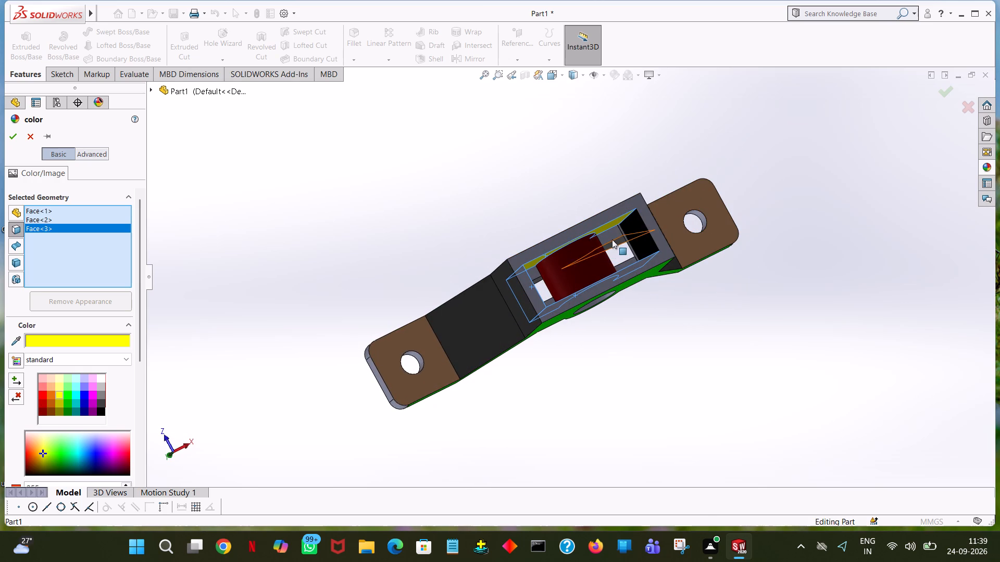
click(612, 239)
middle_drag(699, 318, 676, 330)
middle_drag(674, 343, 673, 360)
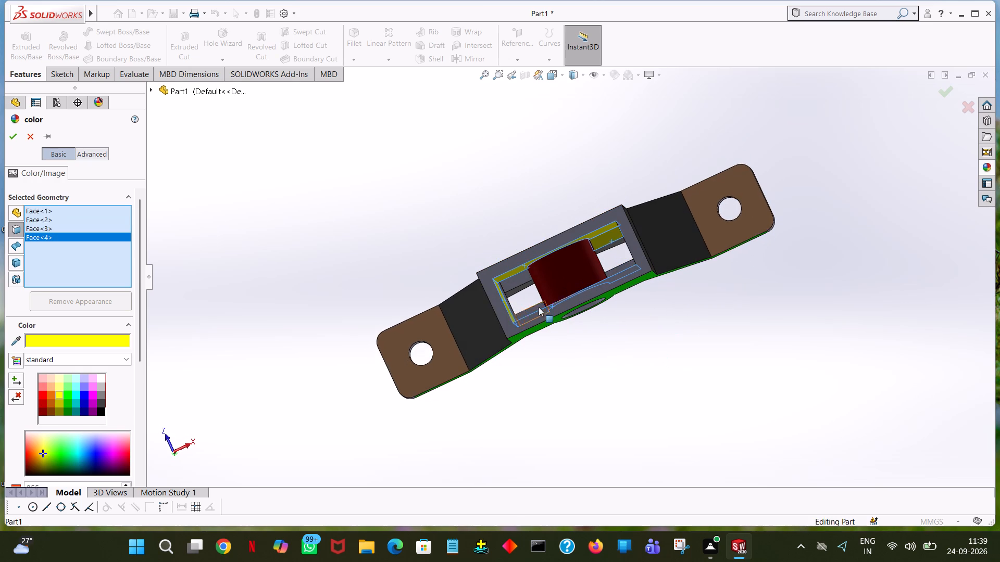
click(519, 278)
click(533, 308)
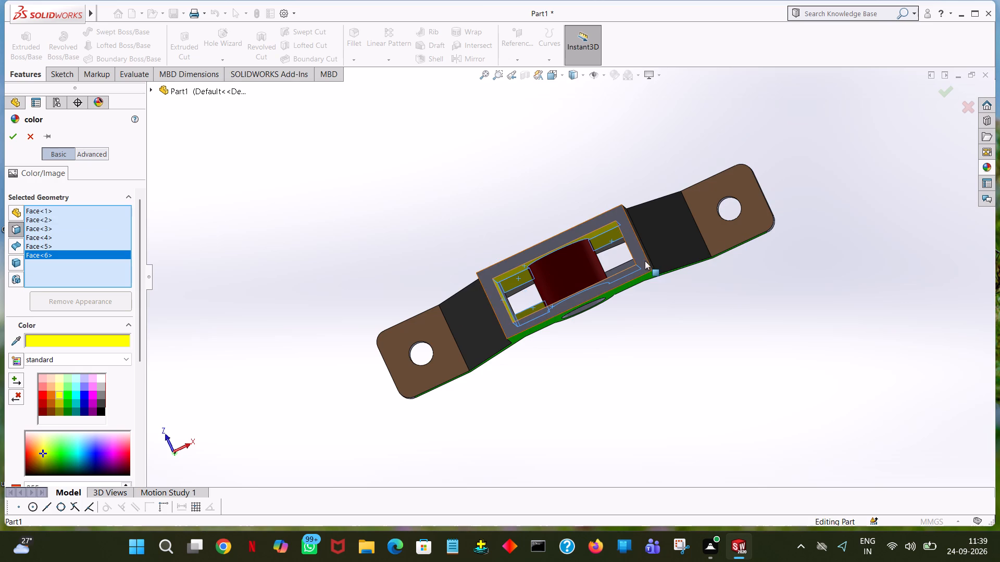
click(625, 262)
middle_drag(646, 154, 666, 213)
middle_drag(662, 203, 661, 194)
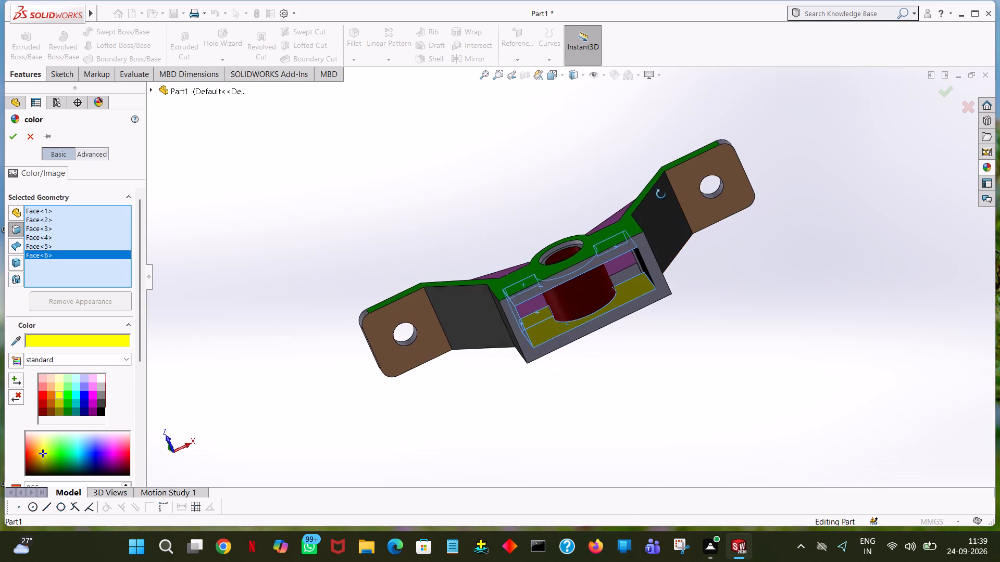
middle_drag(661, 194, 659, 157)
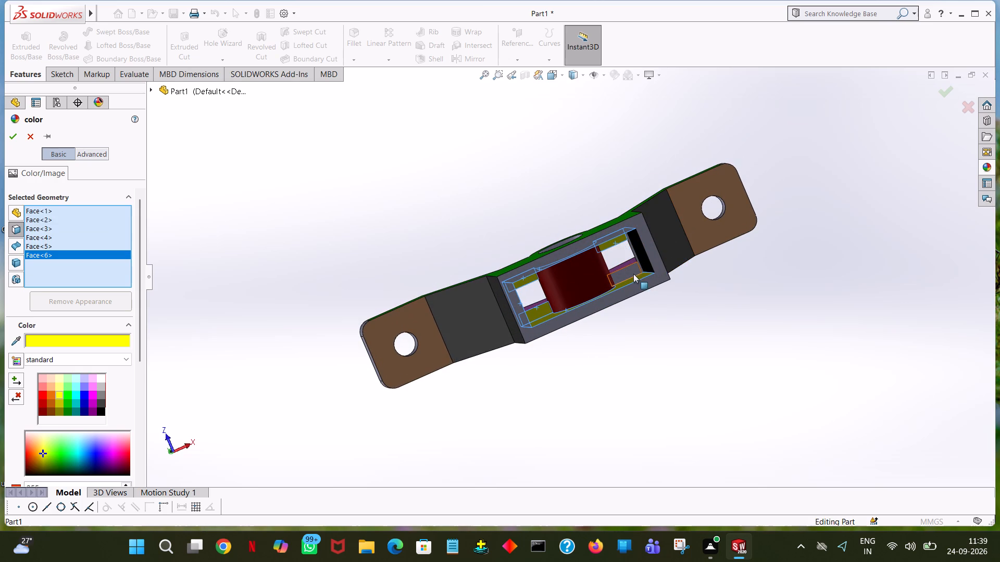
click(634, 274)
middle_drag(606, 169, 629, 201)
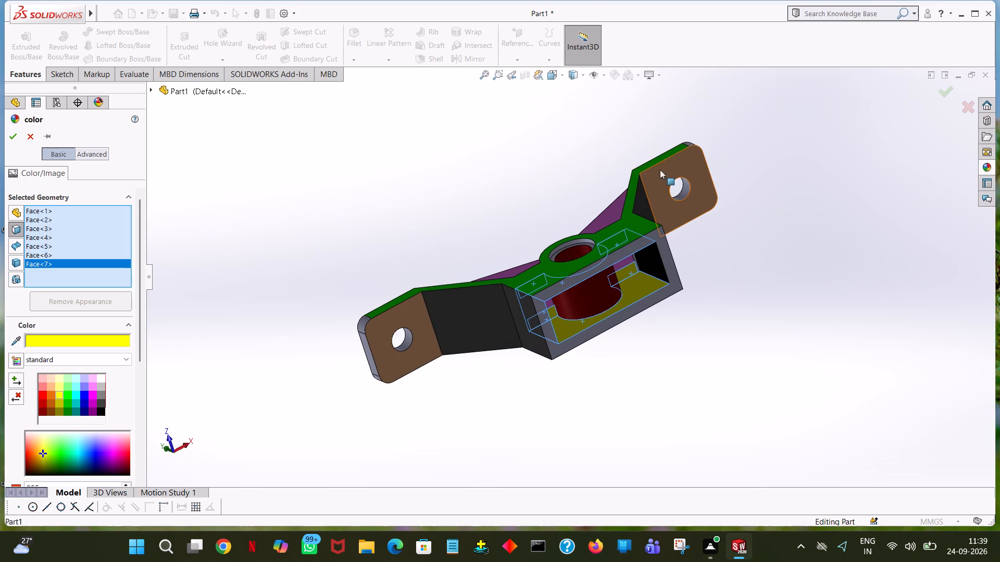
click(662, 248)
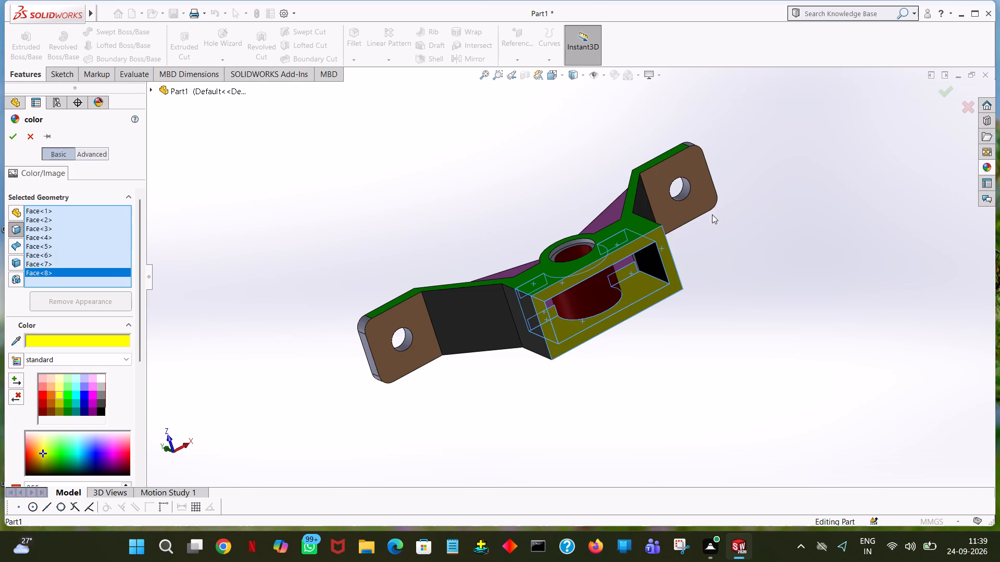
Add the outer end faces and rounded corners of both flanges to the yellow colouring and apply it.
middle_drag(719, 227, 679, 290)
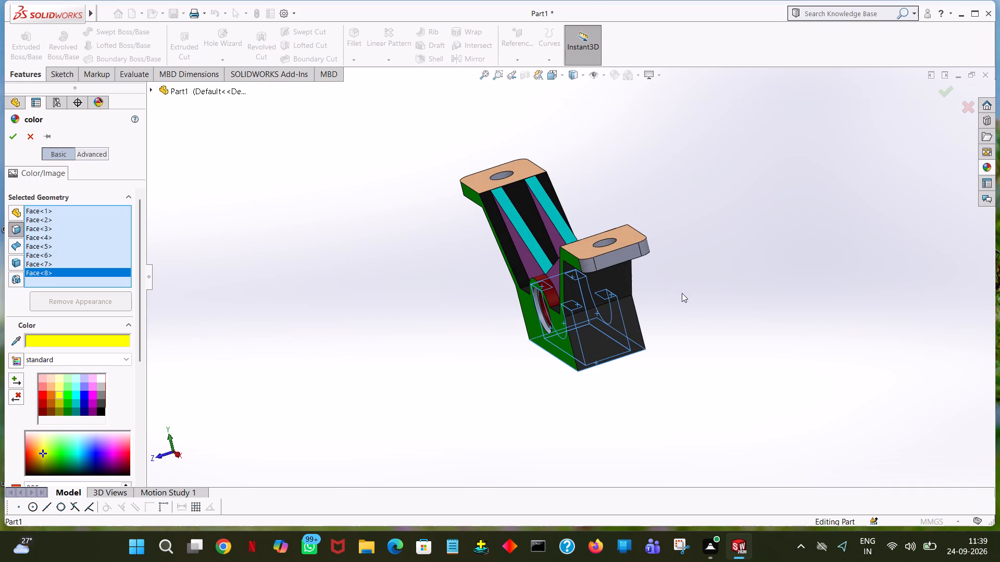
click(600, 264)
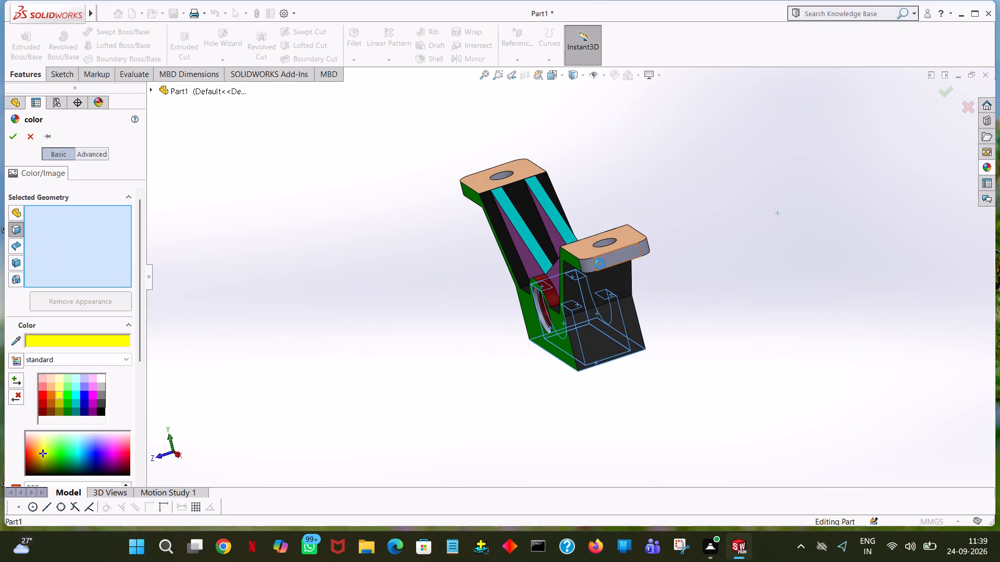
click(593, 266)
click(647, 250)
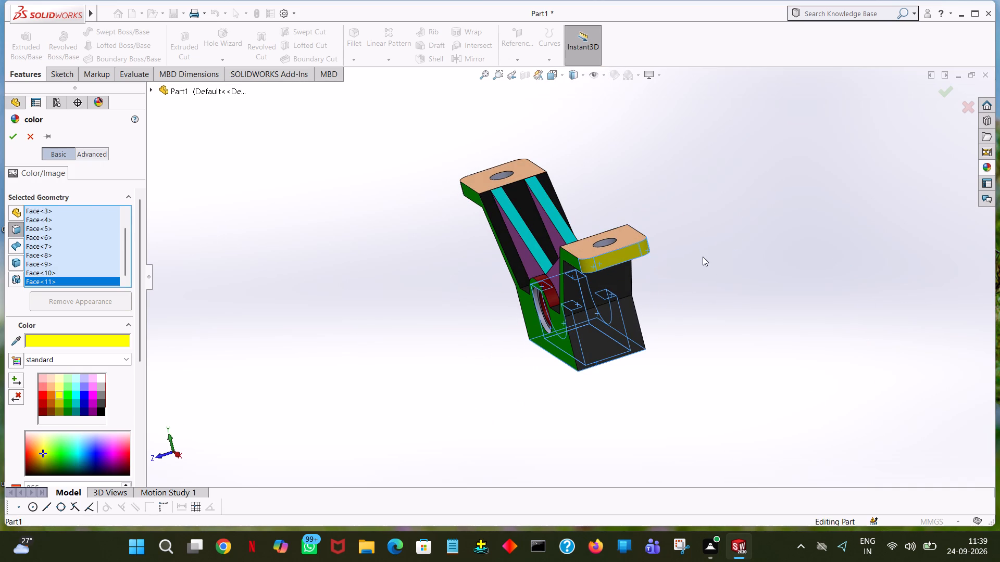
middle_drag(703, 261, 498, 392)
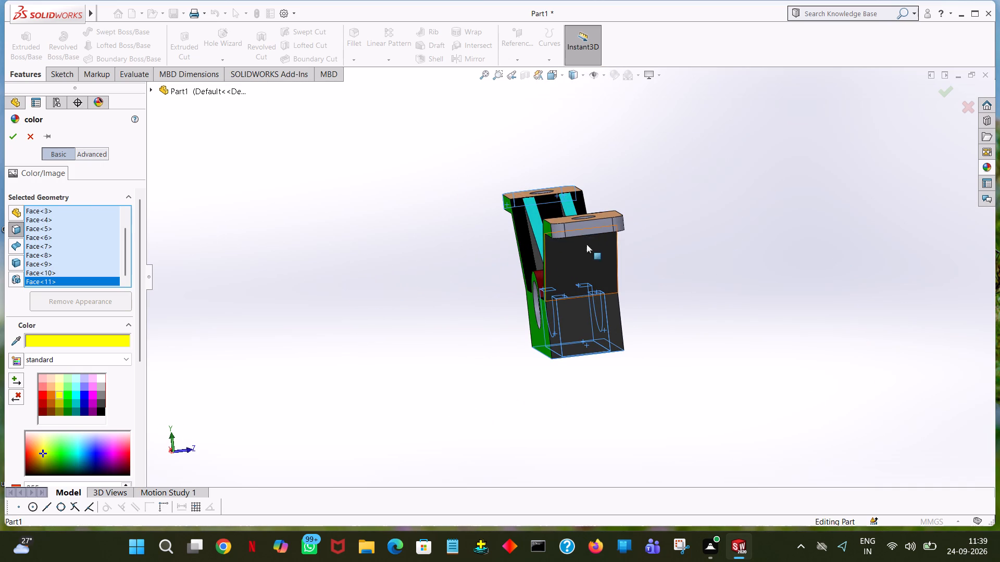
click(579, 225)
click(553, 227)
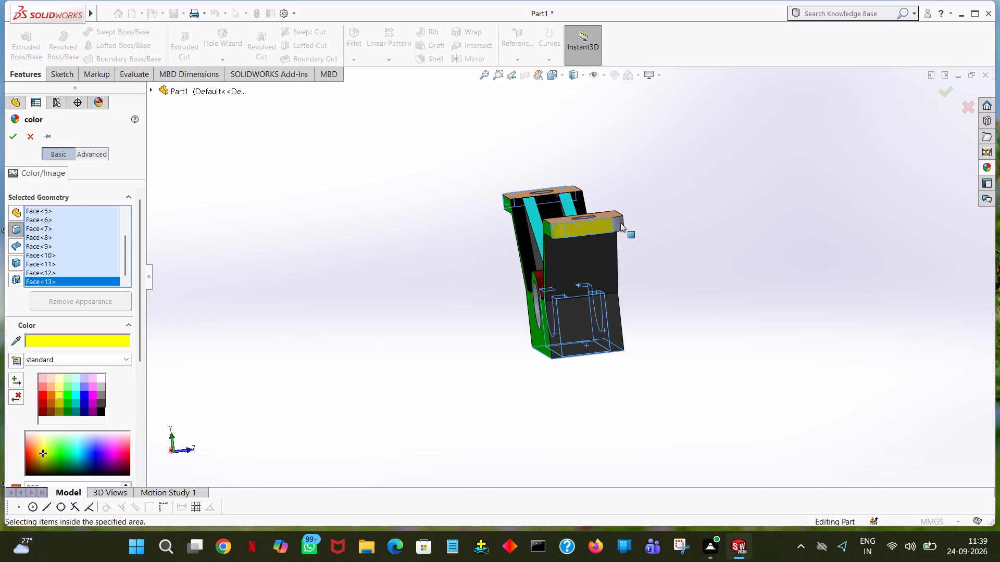
click(621, 224)
middle_drag(715, 250, 609, 342)
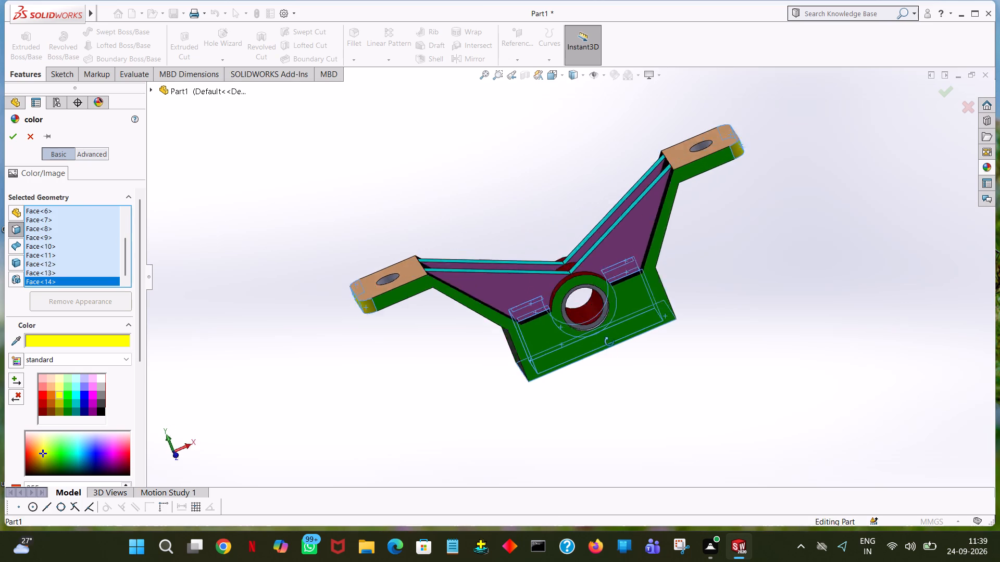
middle_drag(609, 342, 807, 359)
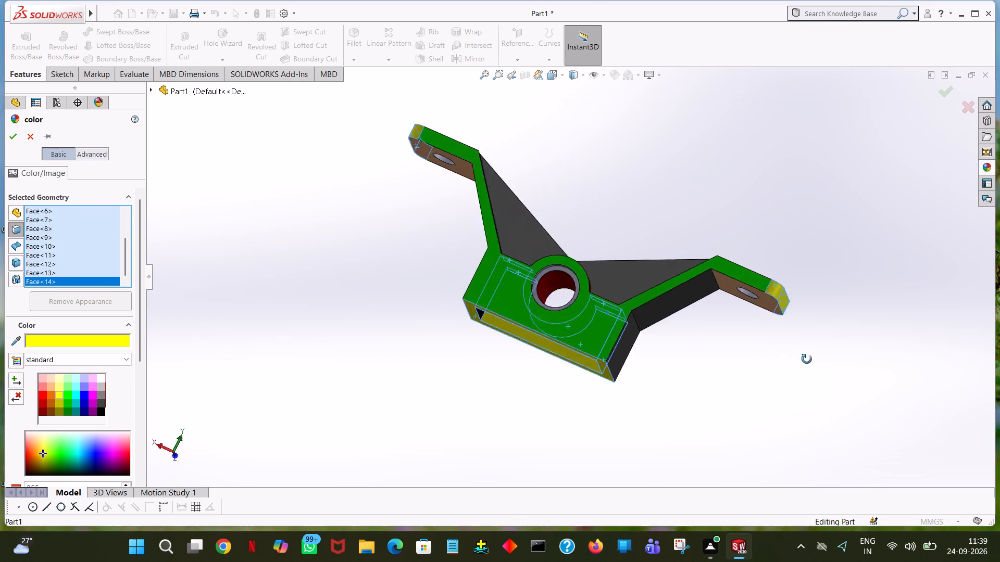
middle_drag(807, 359, 806, 239)
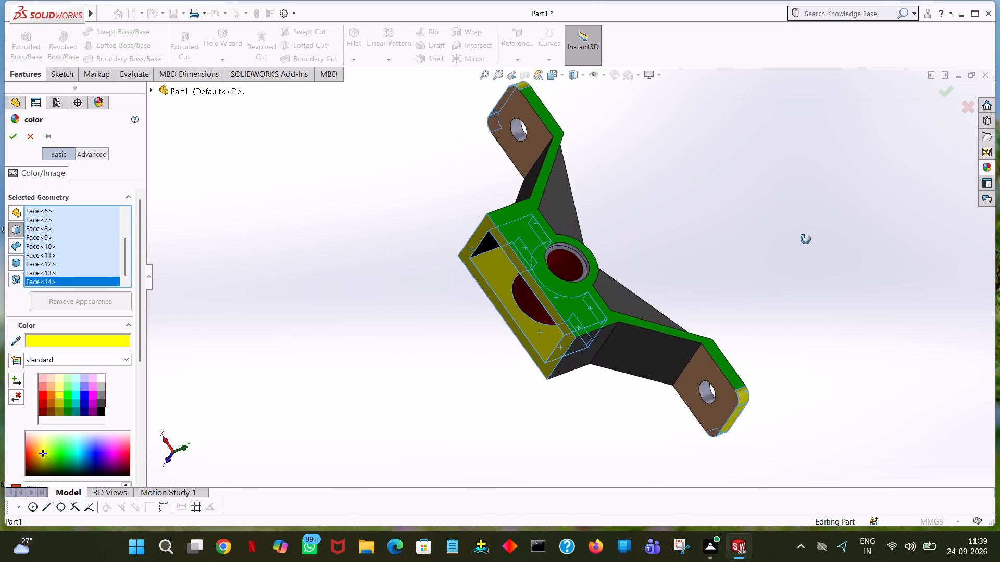
middle_drag(806, 239, 751, 142)
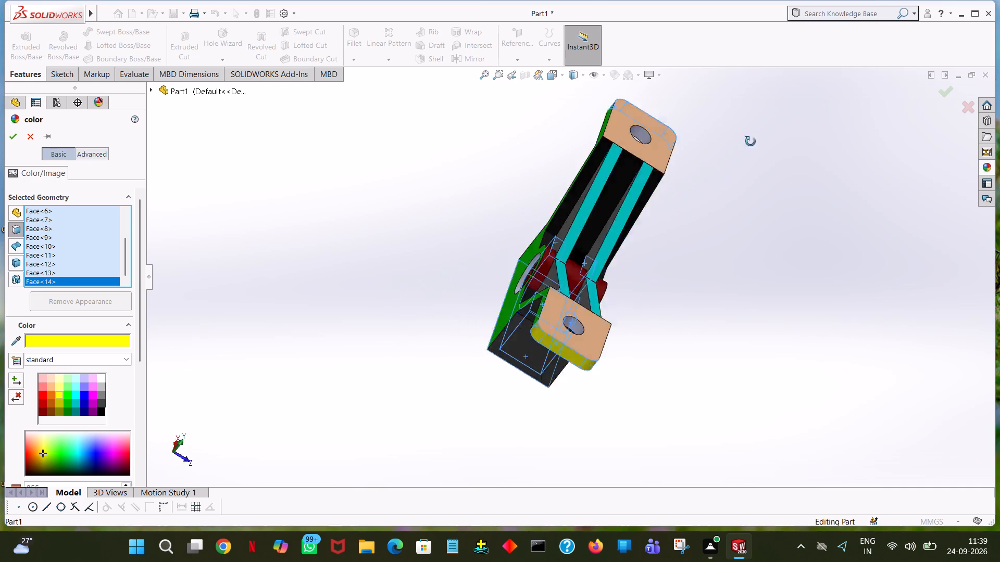
middle_drag(751, 142, 794, 467)
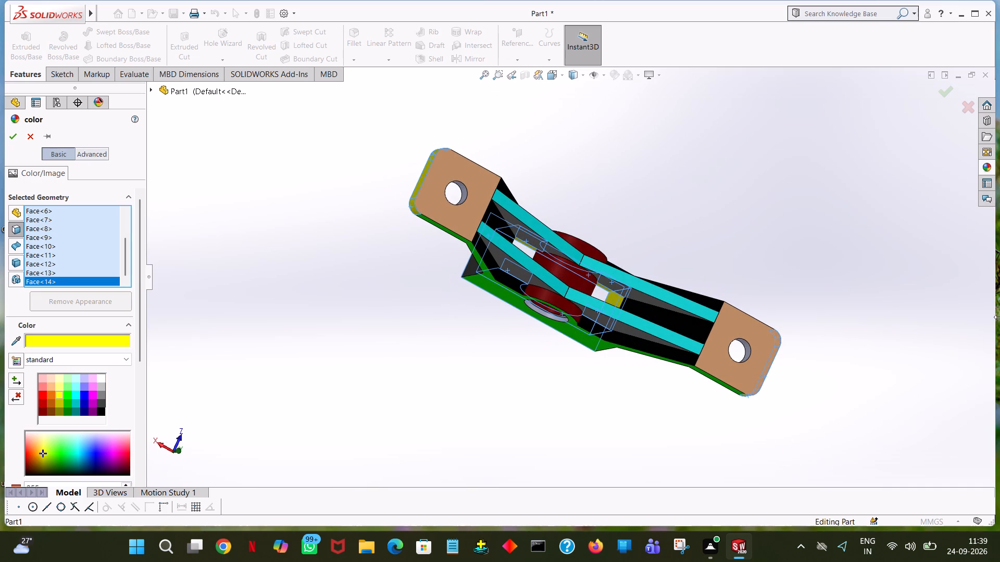
click(11, 130)
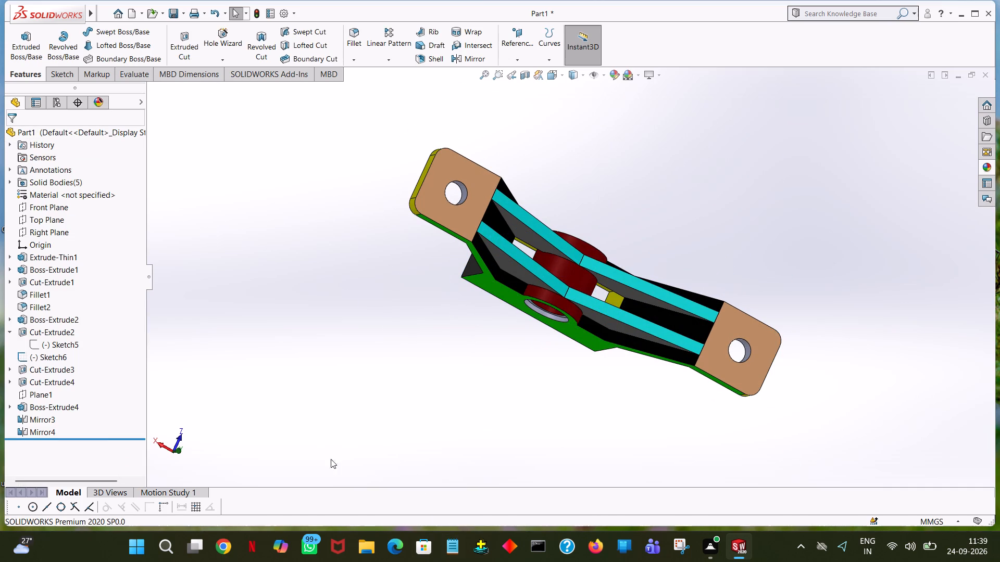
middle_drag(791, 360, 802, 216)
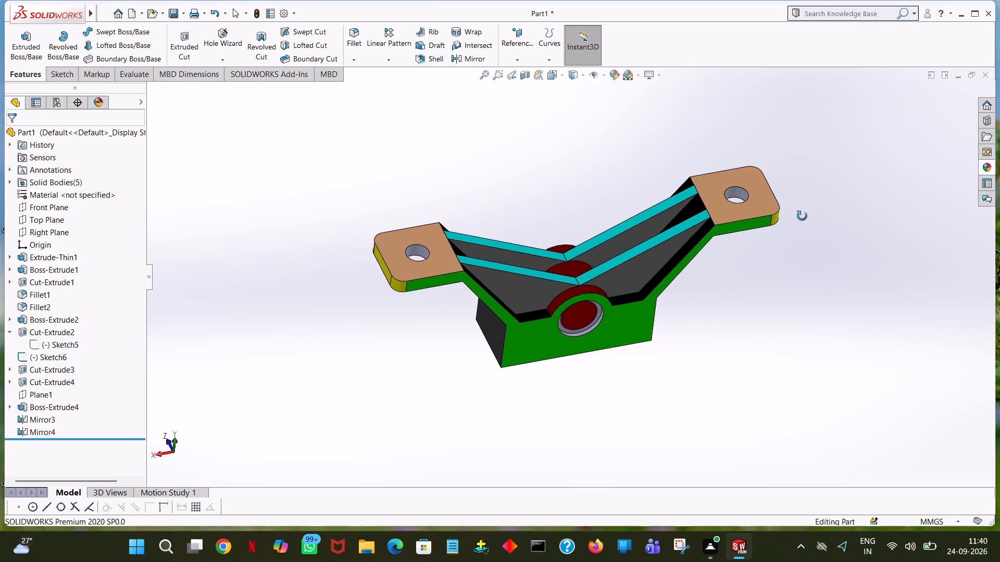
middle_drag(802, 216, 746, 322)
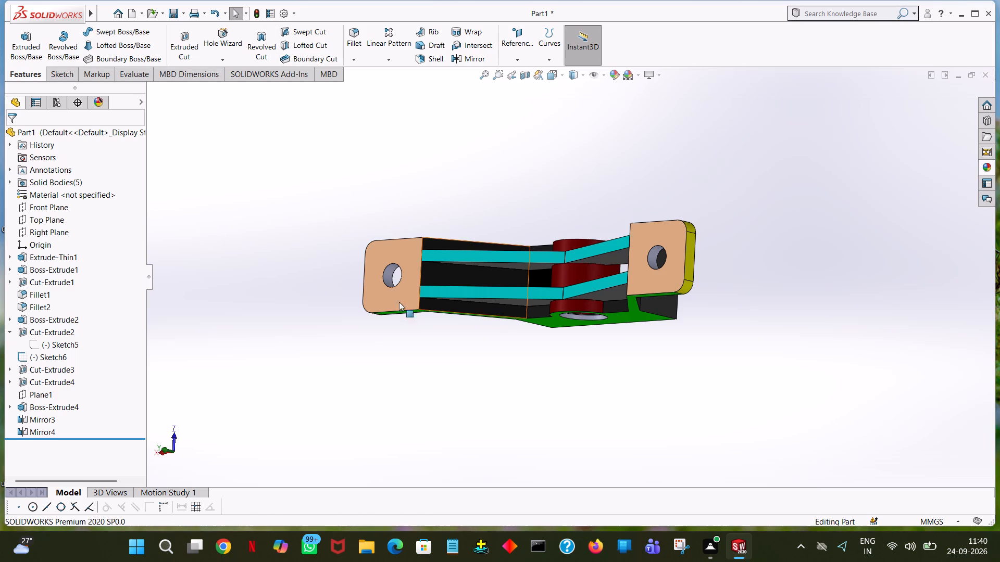
Colour the inner walls of both flange holes light cyan from the standard palette and apply it.
click(388, 272)
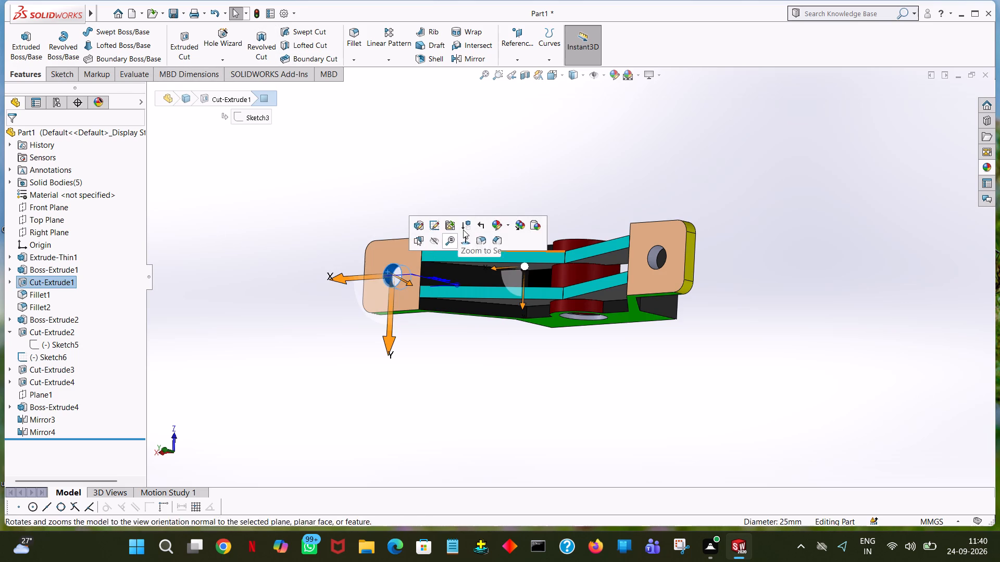
click(494, 225)
click(502, 247)
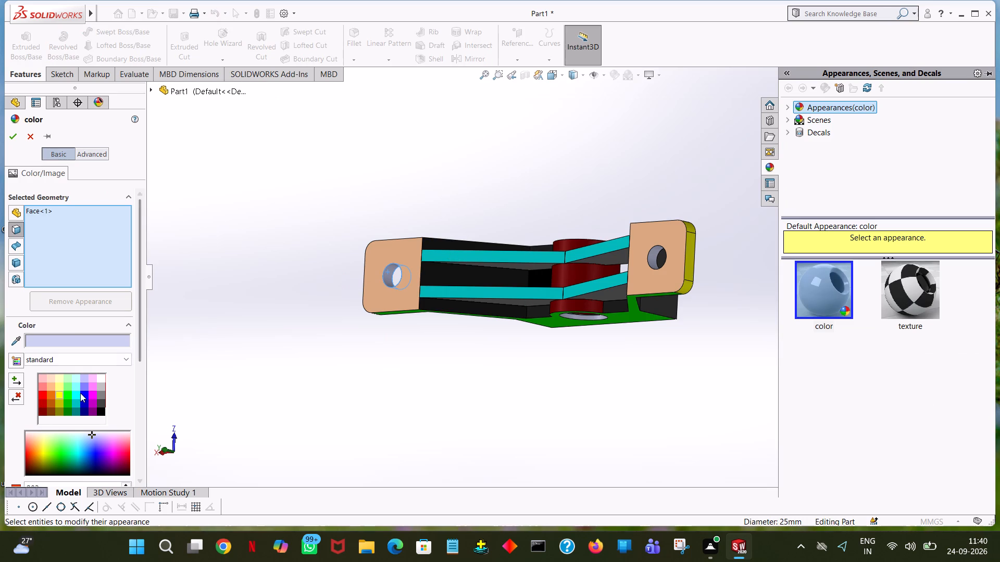
click(77, 389)
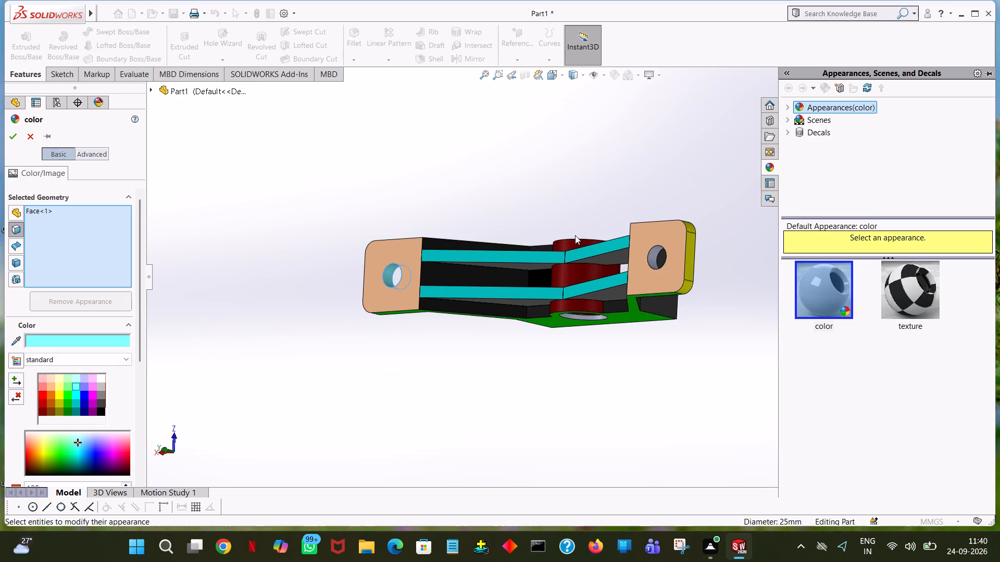
click(654, 257)
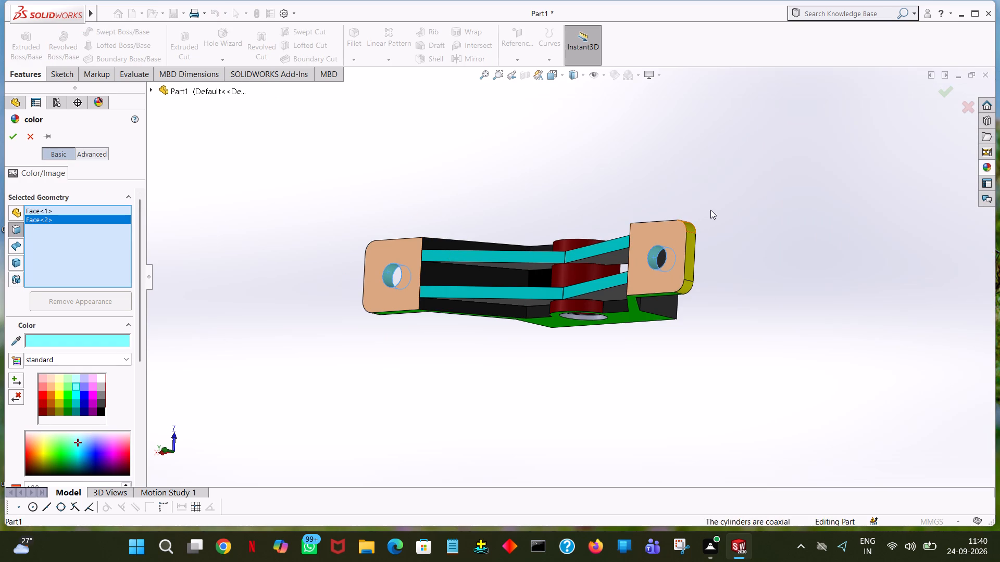
middle_drag(711, 210, 770, 143)
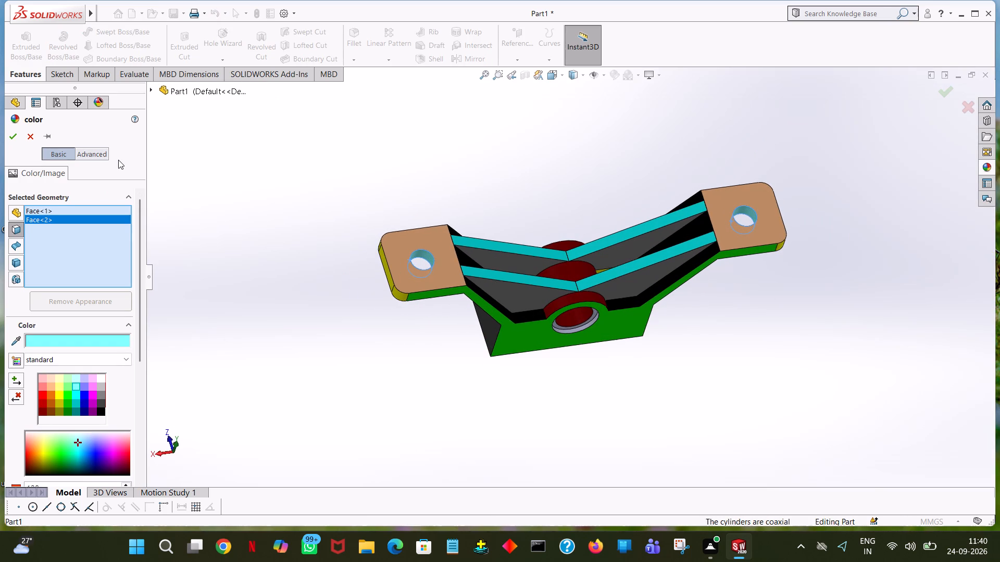
click(13, 138)
click(587, 189)
Colour the ring-shaped recess face at both ends of the boss bore dark blue, trying orange, green and pink first.
middle_drag(618, 182, 628, 175)
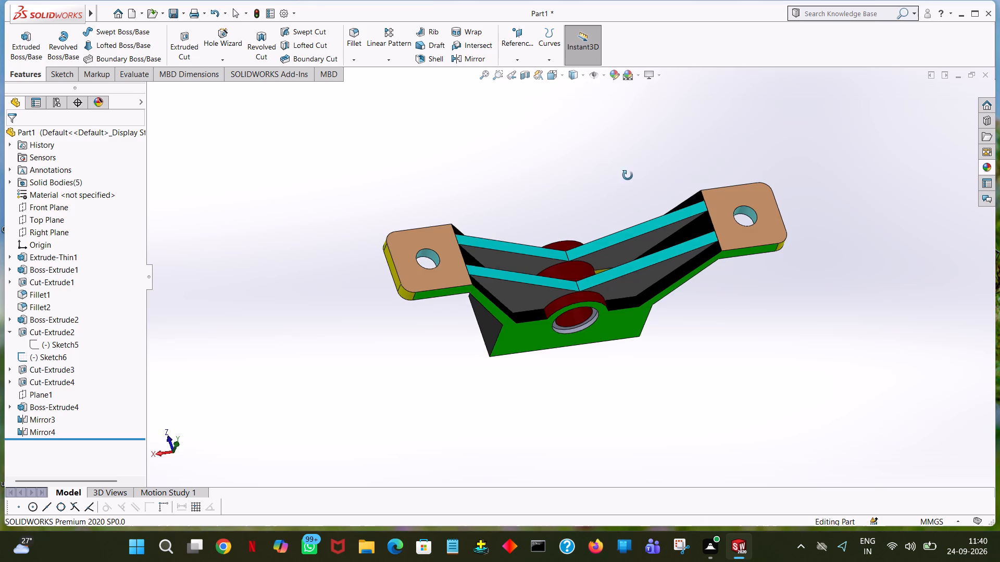
middle_drag(628, 175, 685, 258)
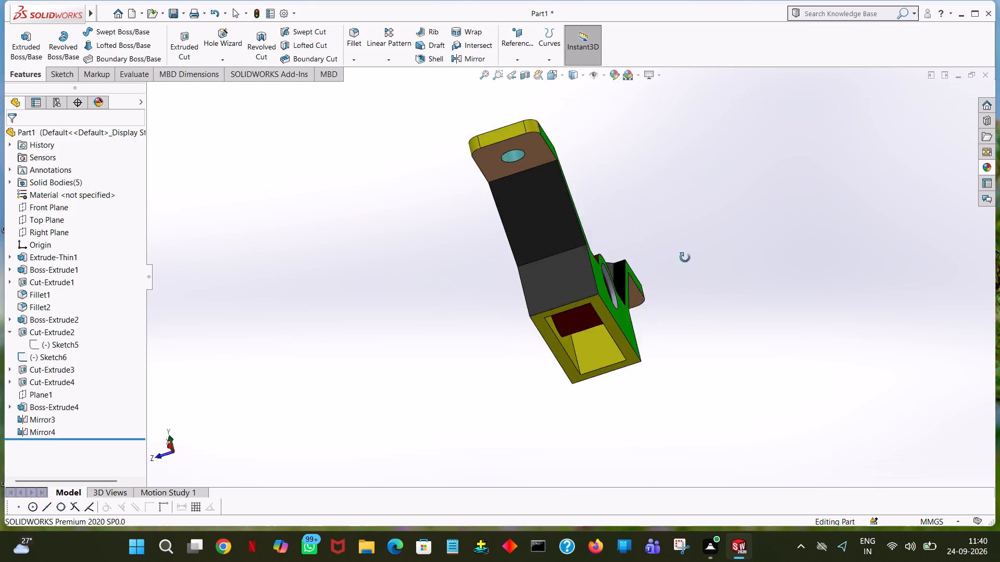
middle_drag(685, 258, 848, 111)
middle_drag(848, 111, 578, 360)
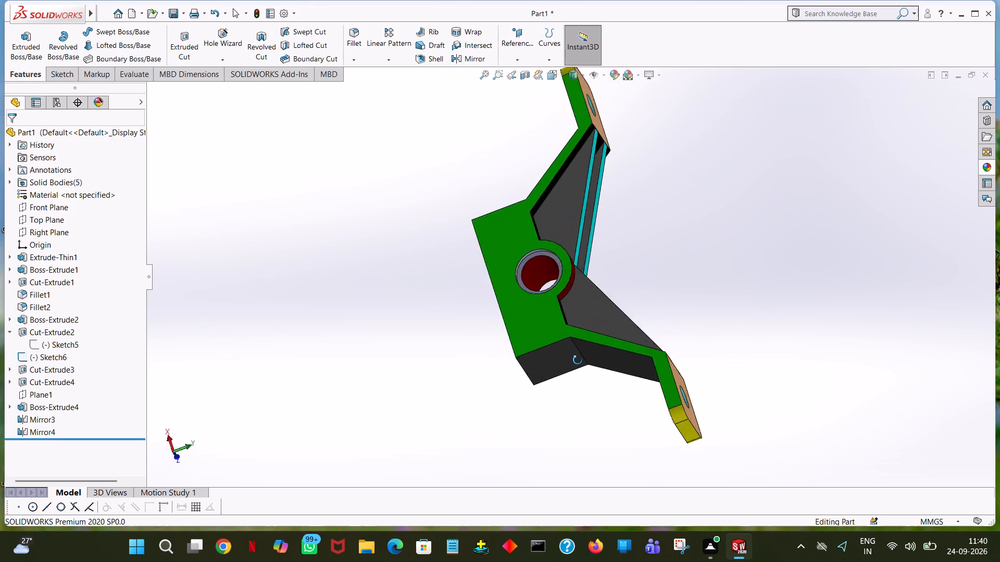
middle_drag(578, 360, 300, 325)
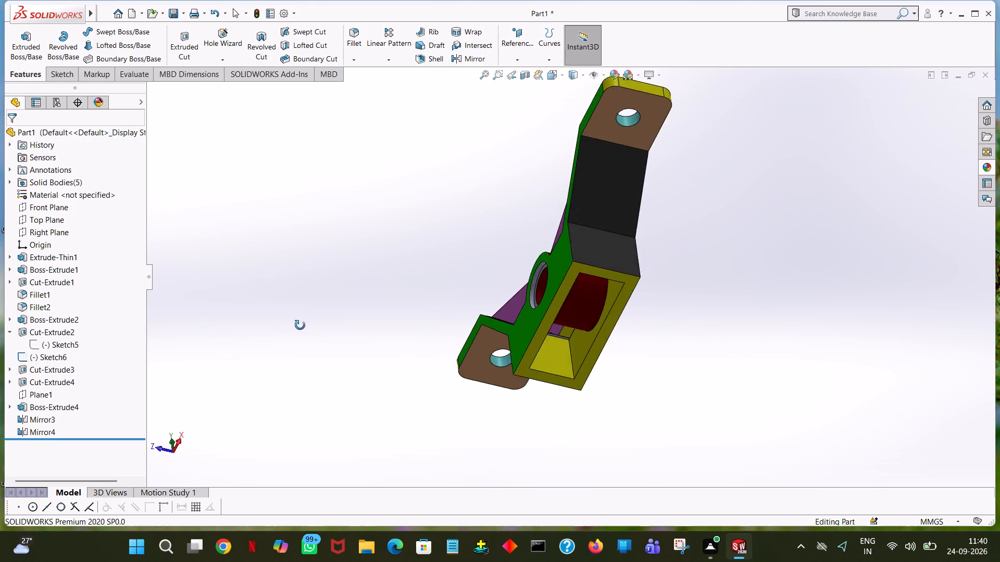
middle_drag(300, 325, 346, 391)
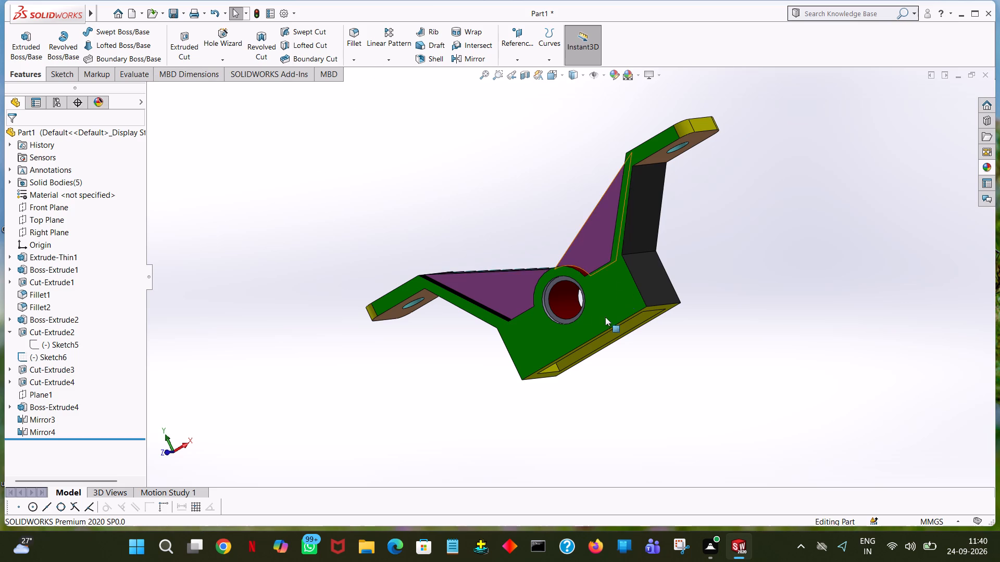
click(558, 280)
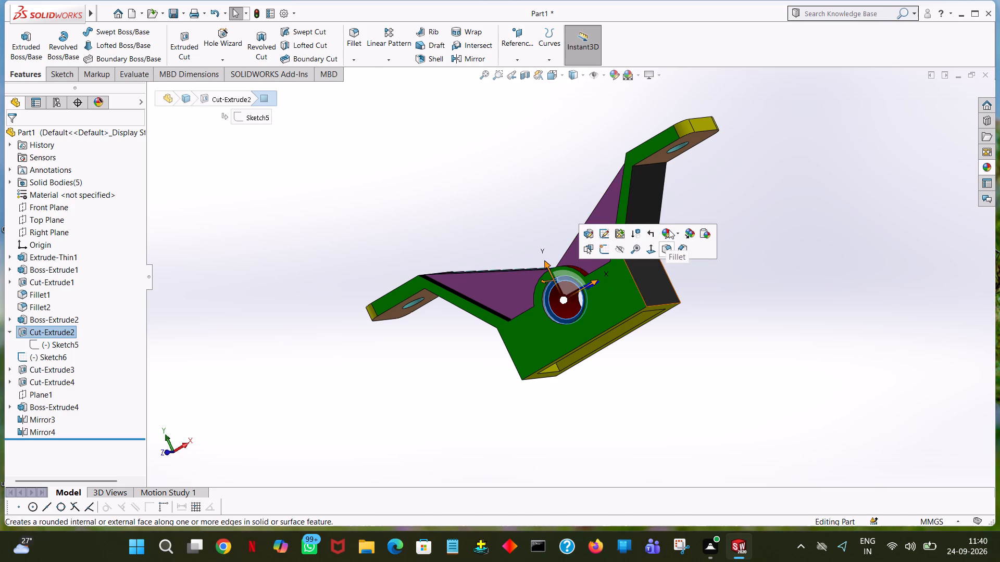
click(669, 229)
click(674, 258)
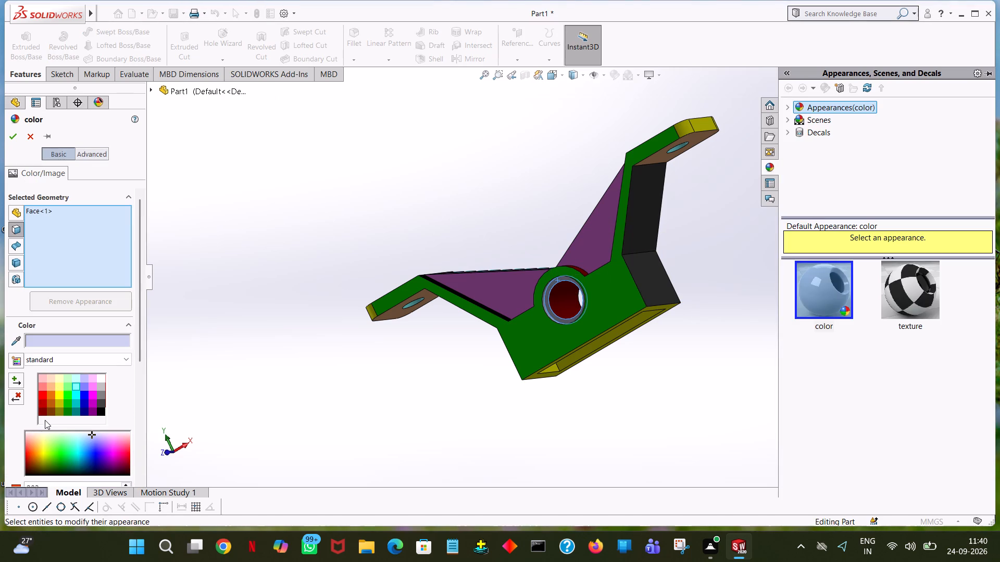
click(51, 406)
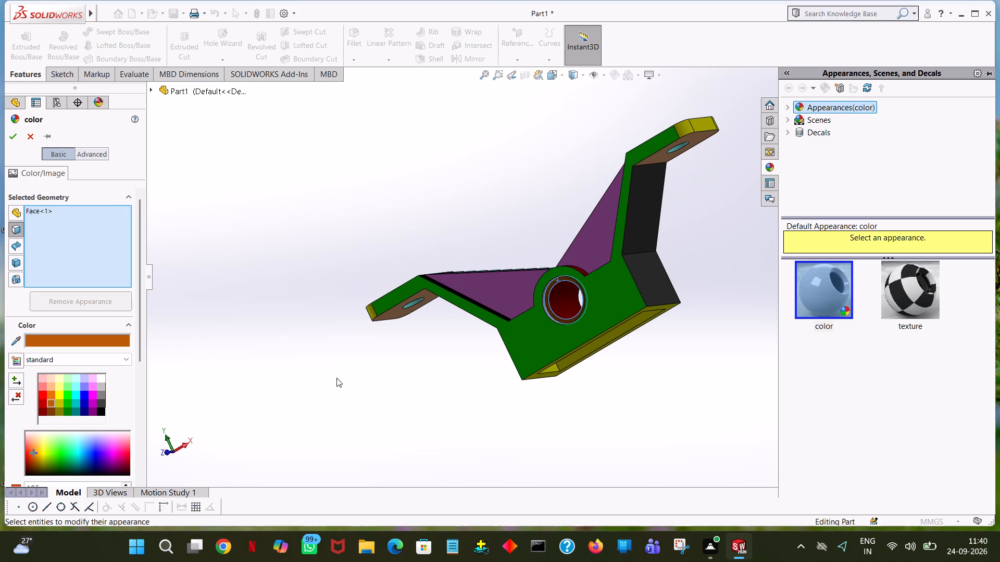
middle_drag(671, 404, 693, 426)
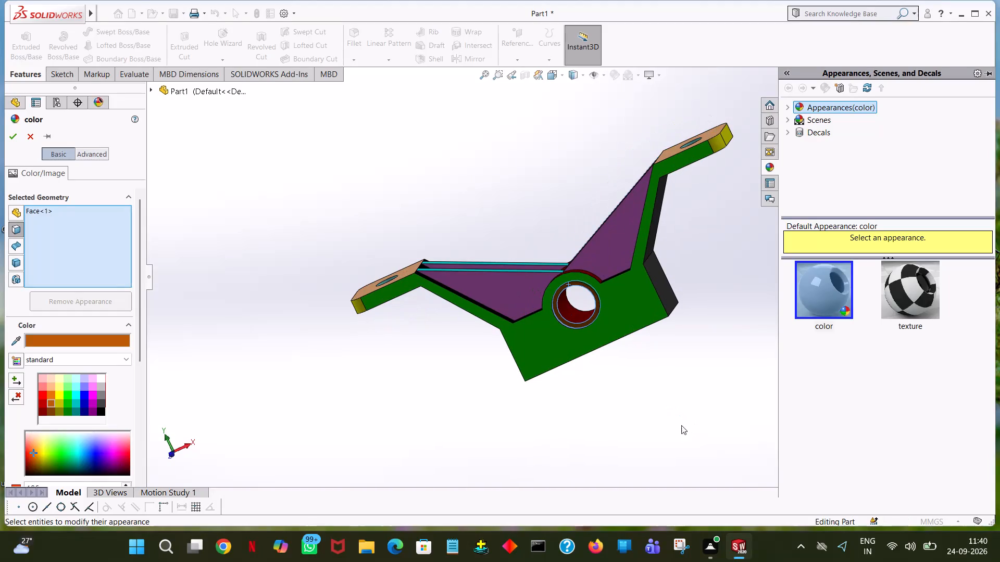
click(68, 406)
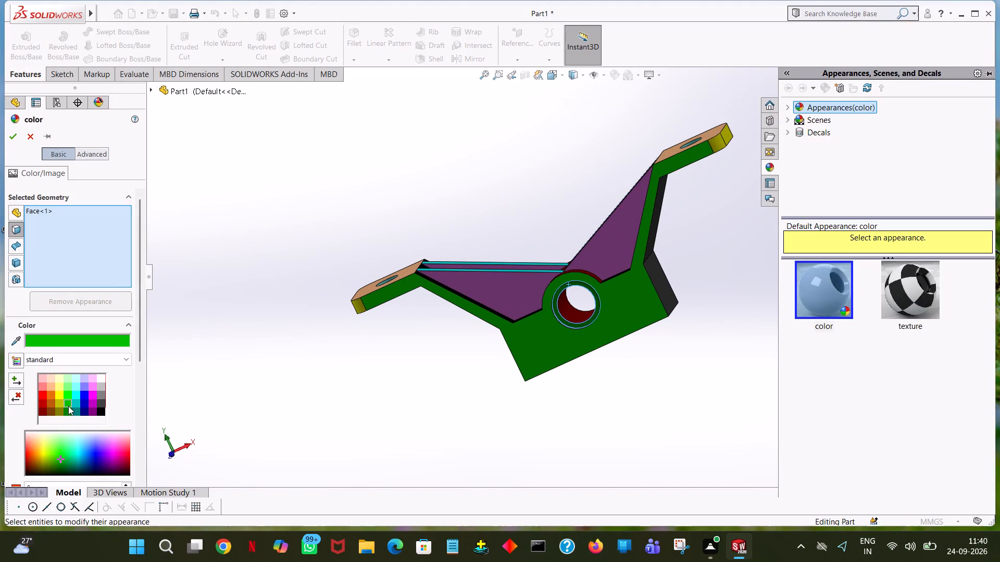
click(94, 383)
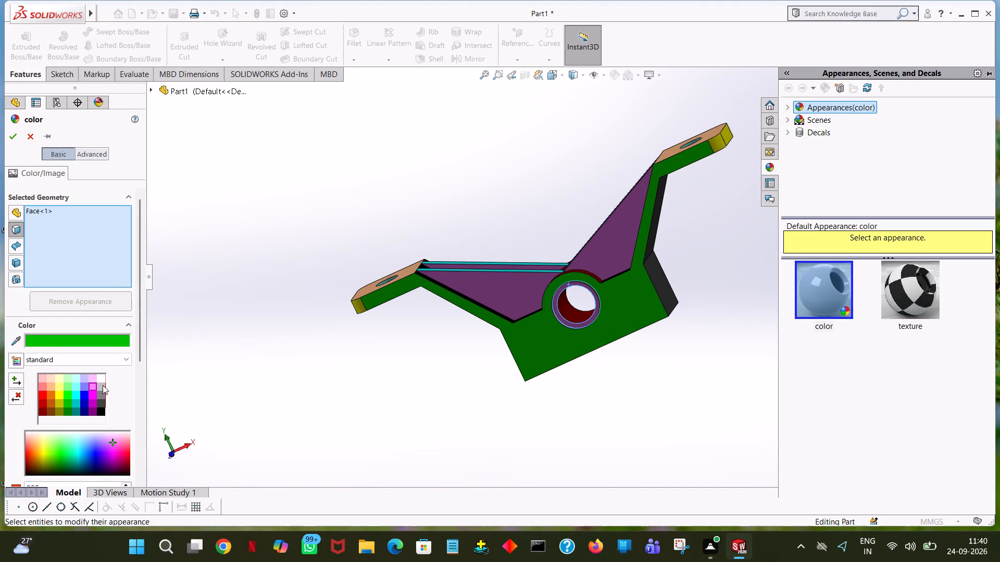
click(83, 412)
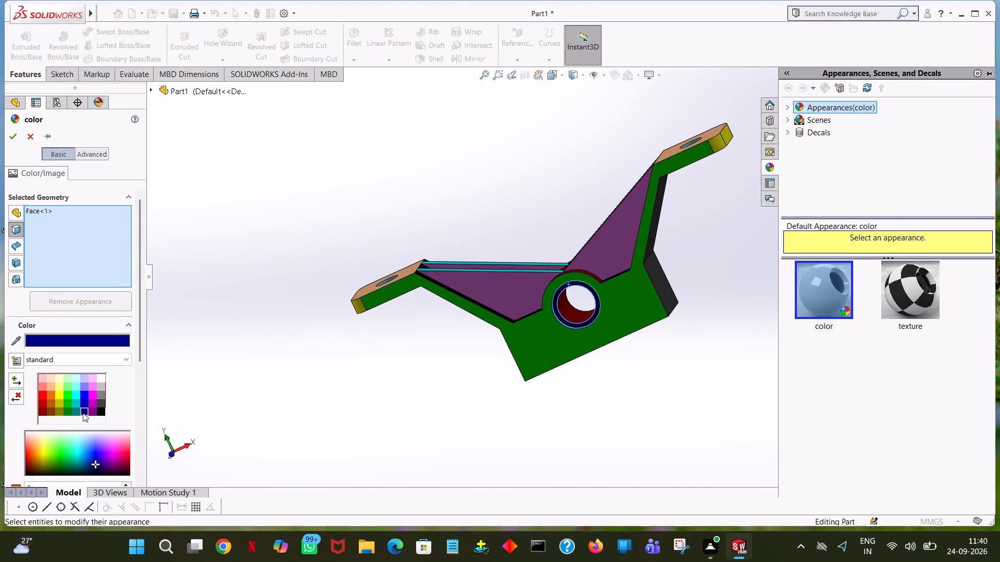
middle_drag(654, 422, 492, 467)
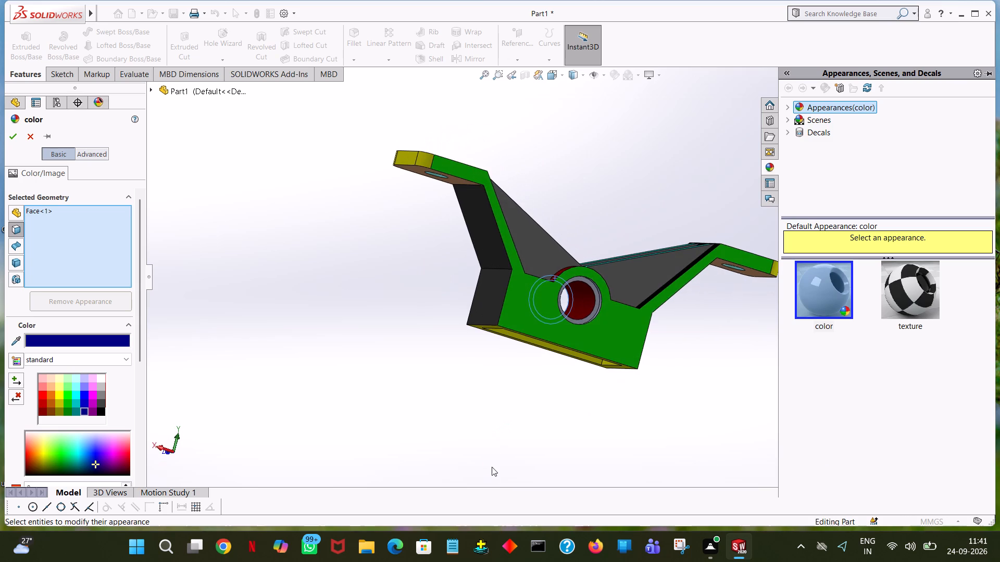
middle_drag(492, 467, 491, 467)
click(577, 277)
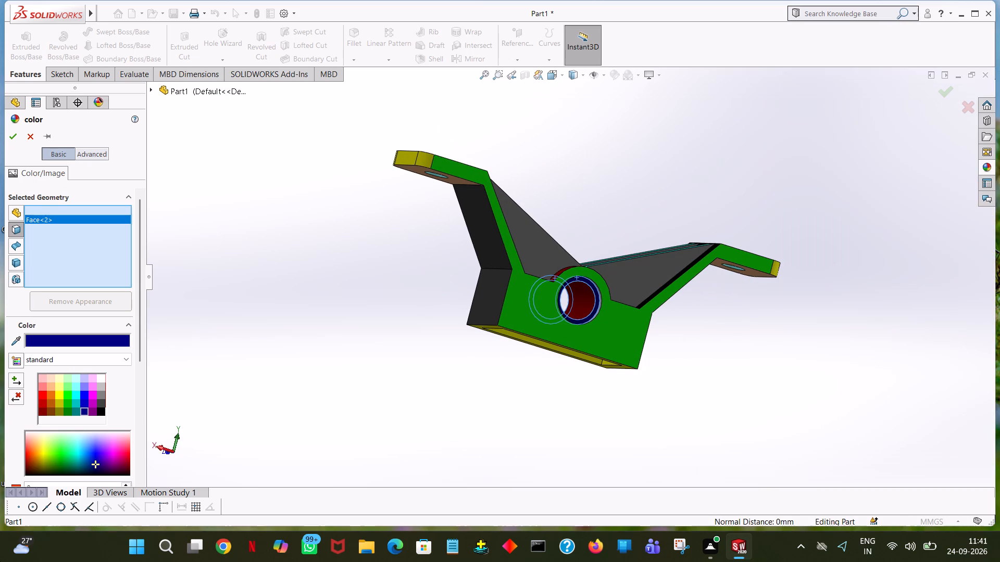
click(14, 136)
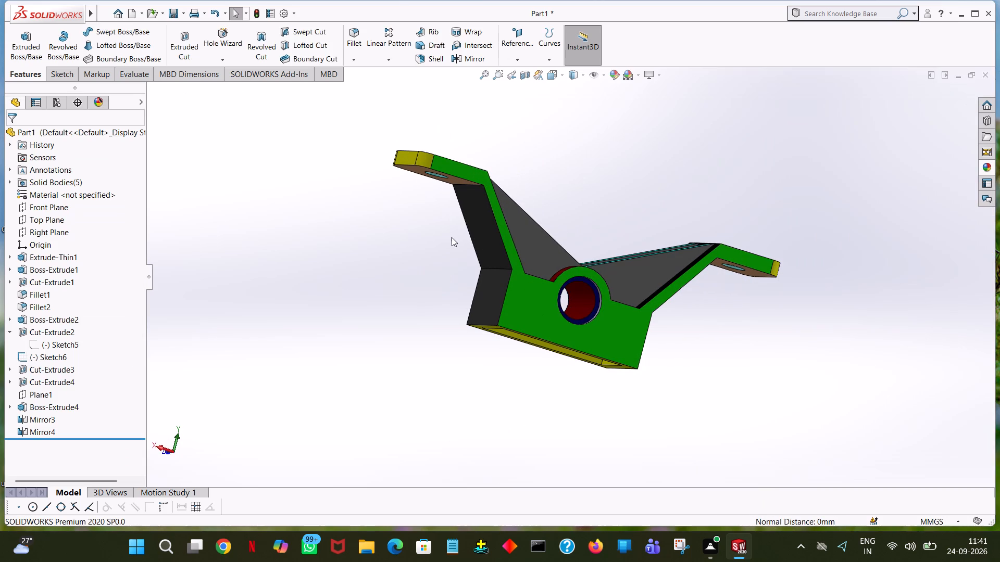
Colour the cylindrical walls of the shallow recess at both ends of the boss bore dark grey and apply it.
middle_drag(453, 240, 505, 225)
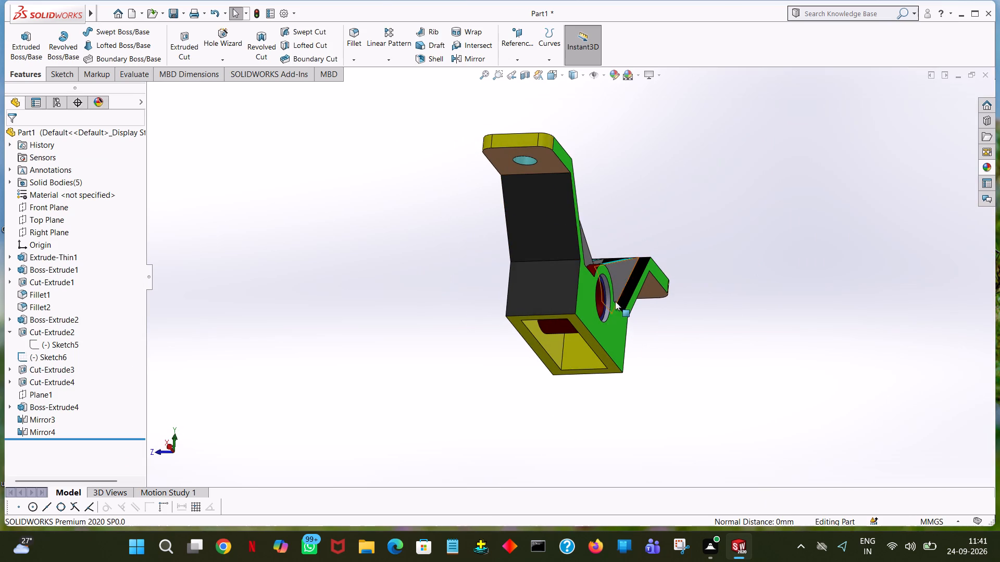
click(608, 301)
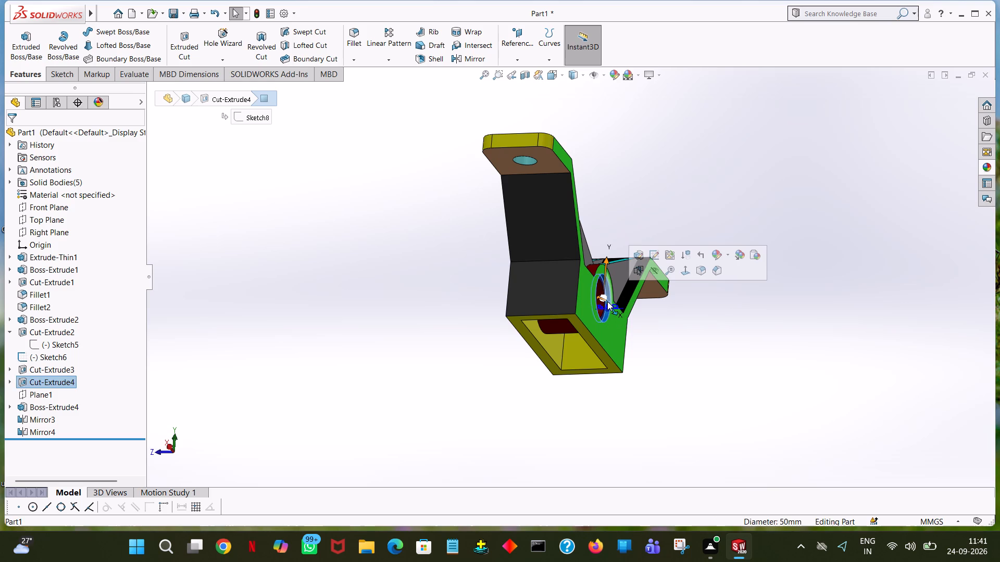
click(719, 251)
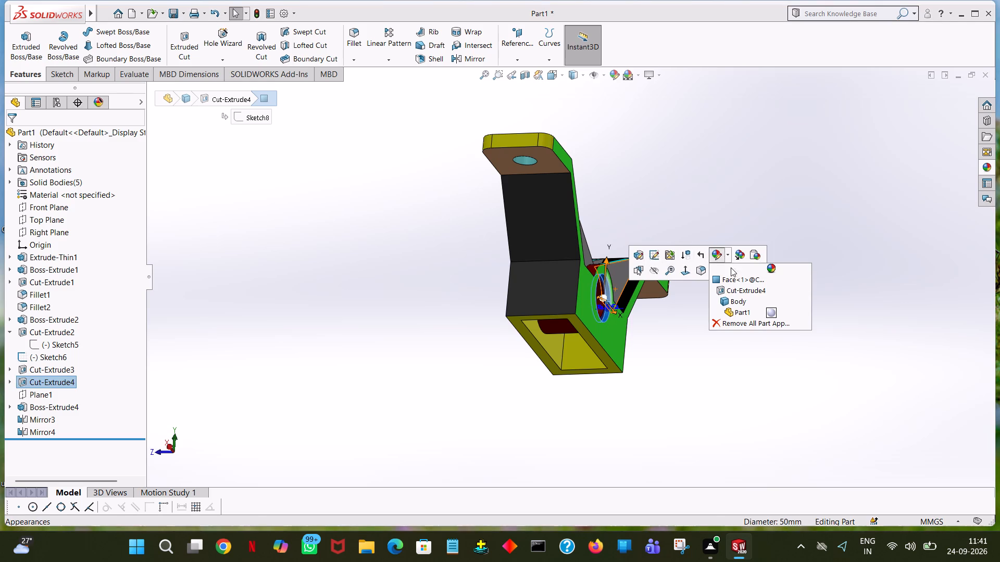
click(737, 278)
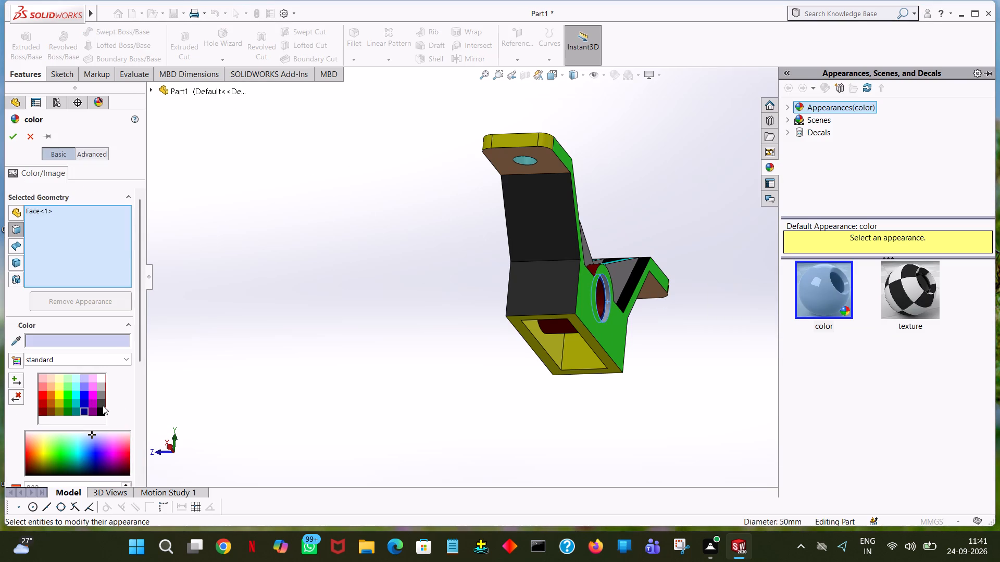
click(102, 403)
middle_drag(542, 398, 571, 366)
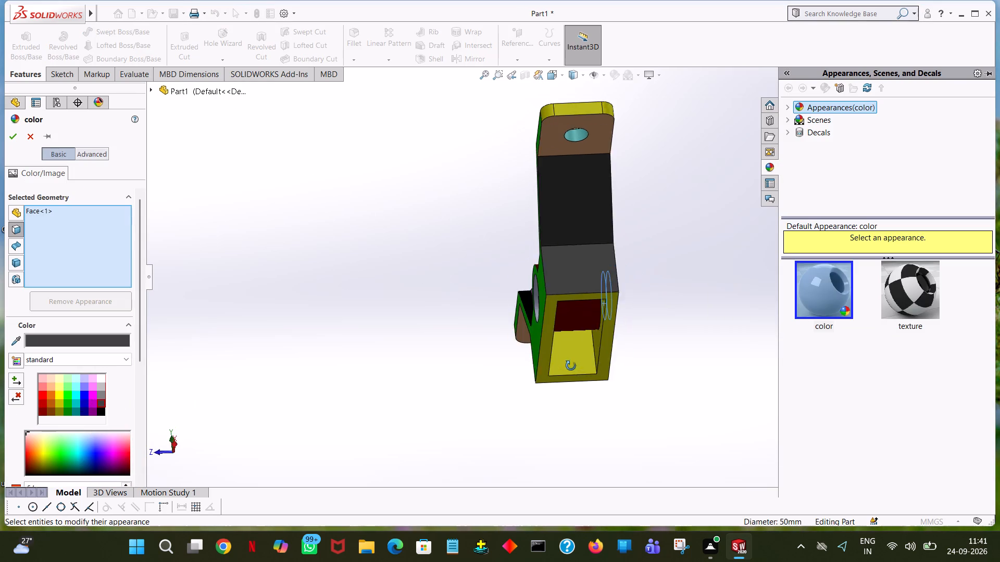
middle_drag(571, 366, 589, 366)
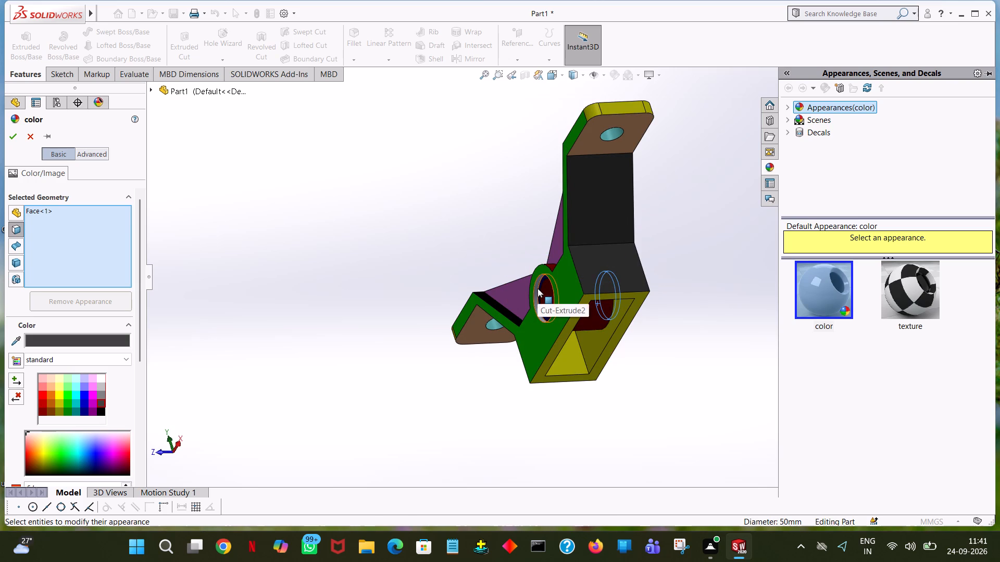
click(537, 288)
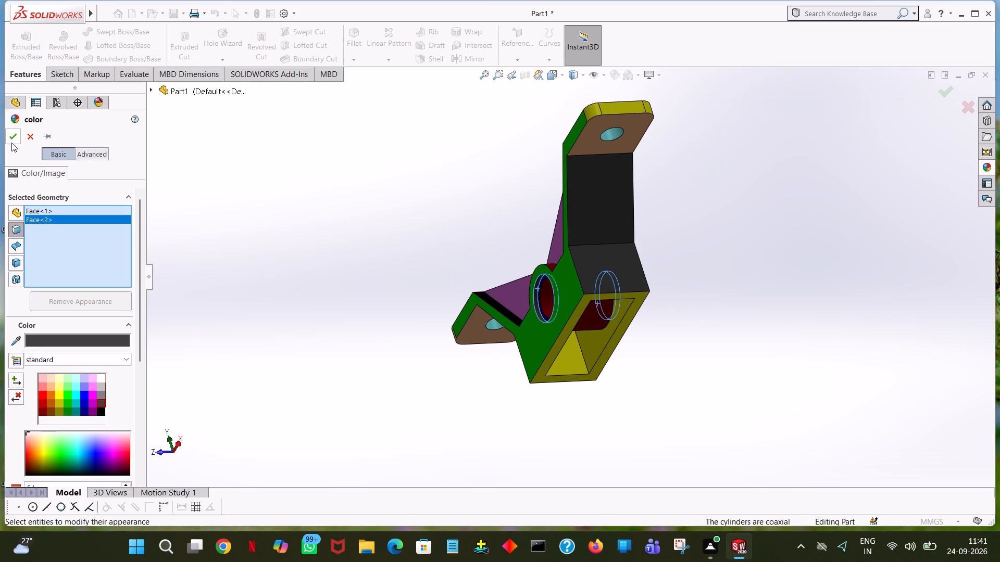
click(14, 139)
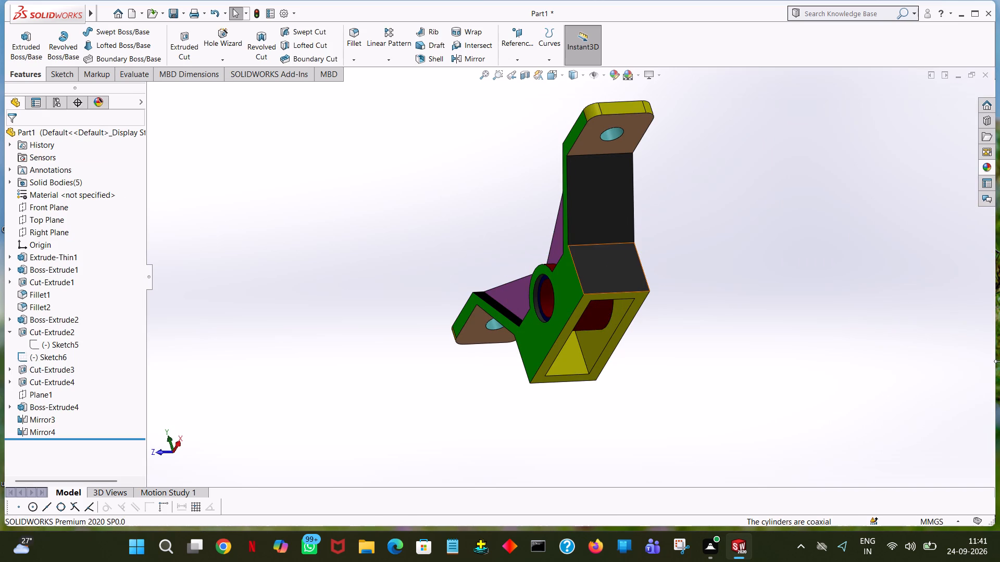
Examine the coloured bracket from all sides, including the ribs, flanges, boss bore and base recess.
middle_drag(851, 347, 731, 352)
middle_drag(731, 352, 945, 476)
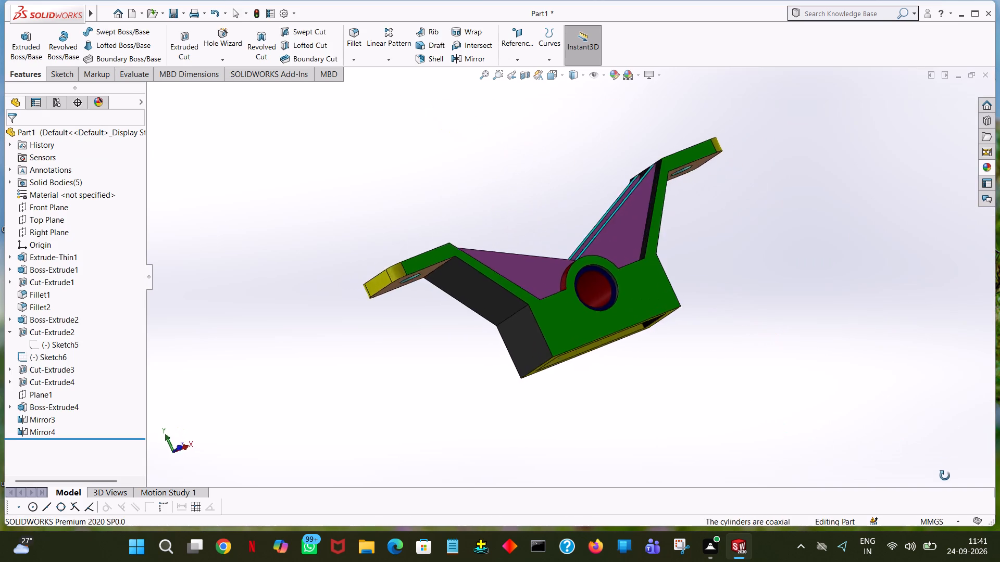
middle_drag(945, 476, 231, 304)
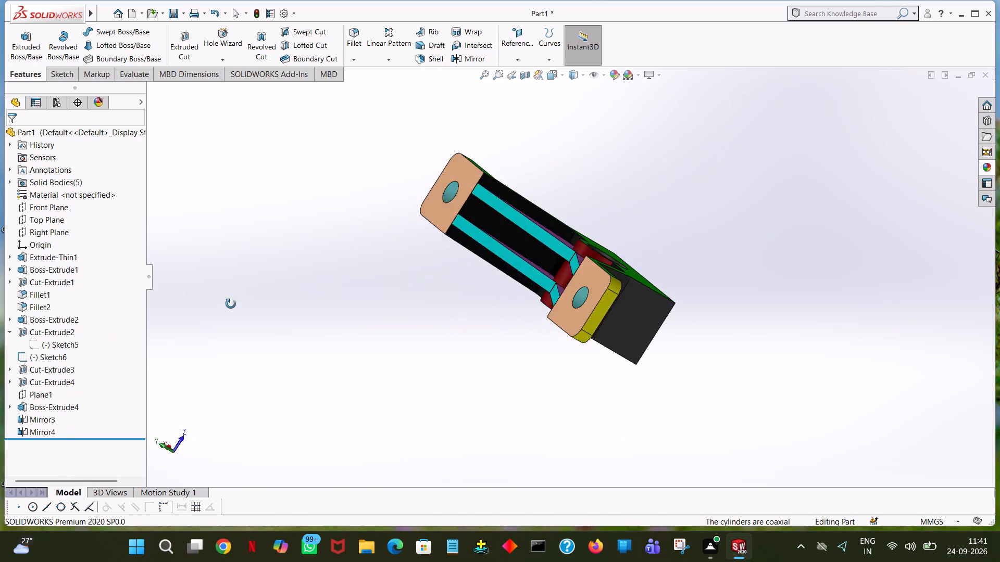
middle_drag(231, 304, 322, 247)
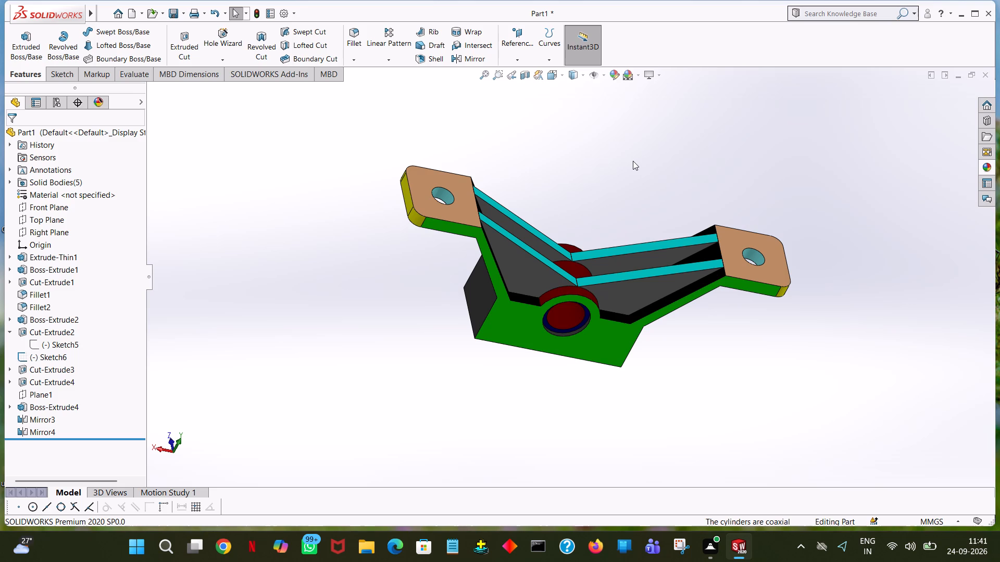
middle_drag(642, 199, 578, 304)
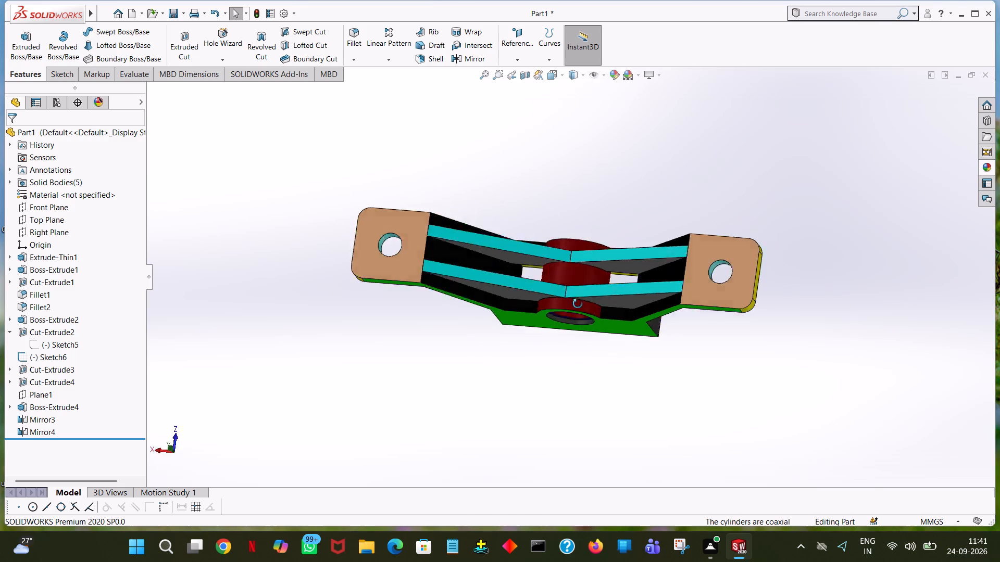
middle_drag(578, 304, 621, 377)
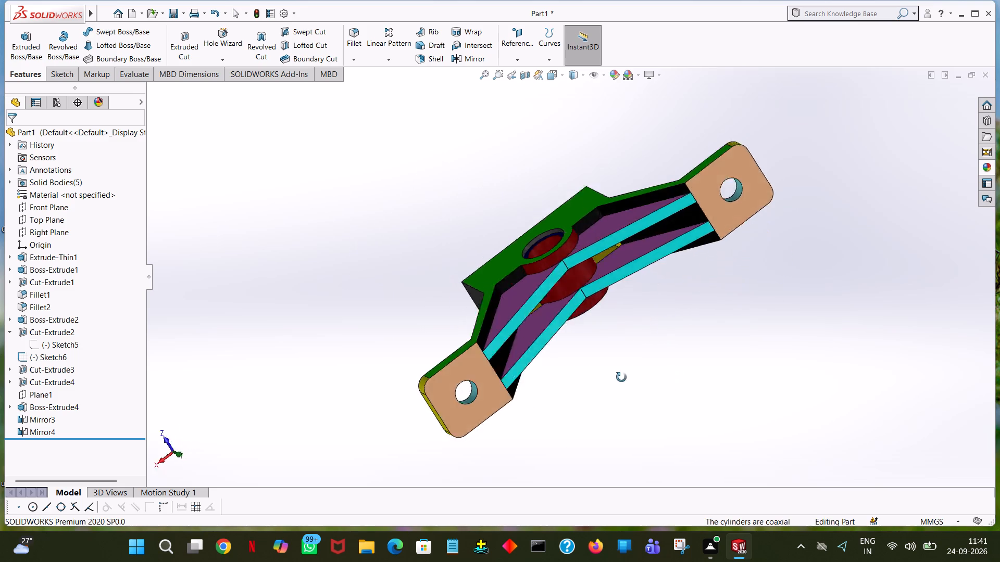
middle_drag(621, 377, 656, 312)
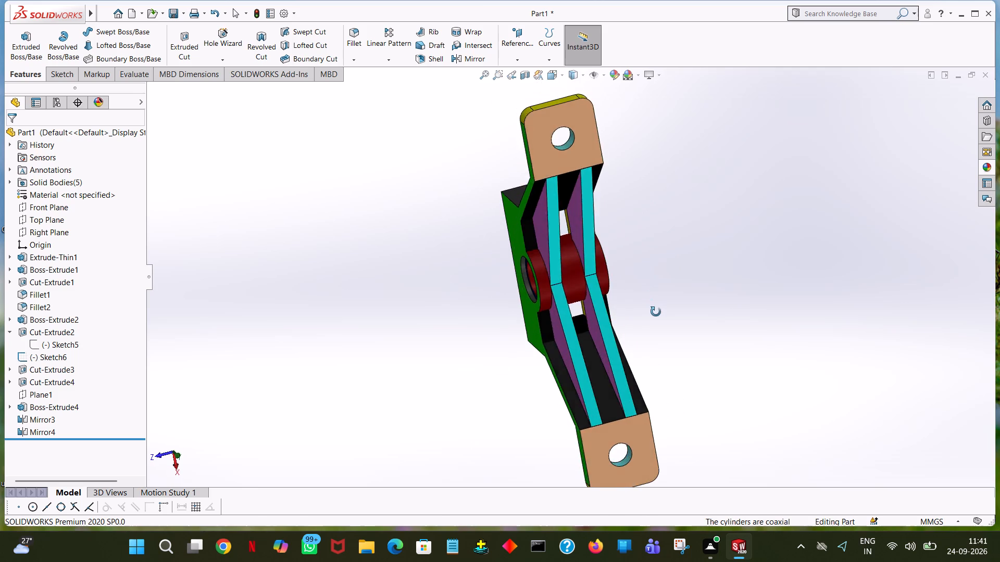
middle_drag(656, 312, 760, 54)
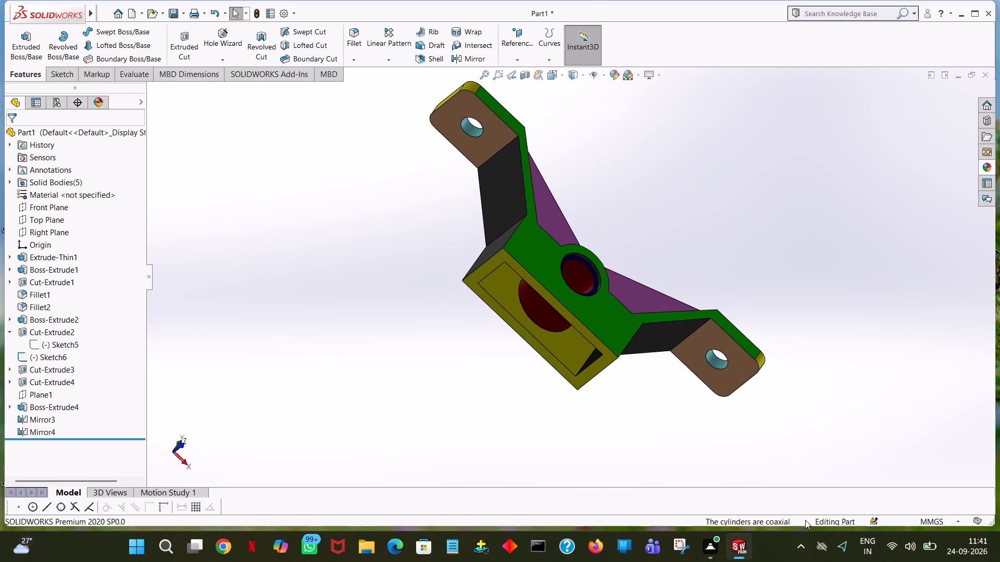